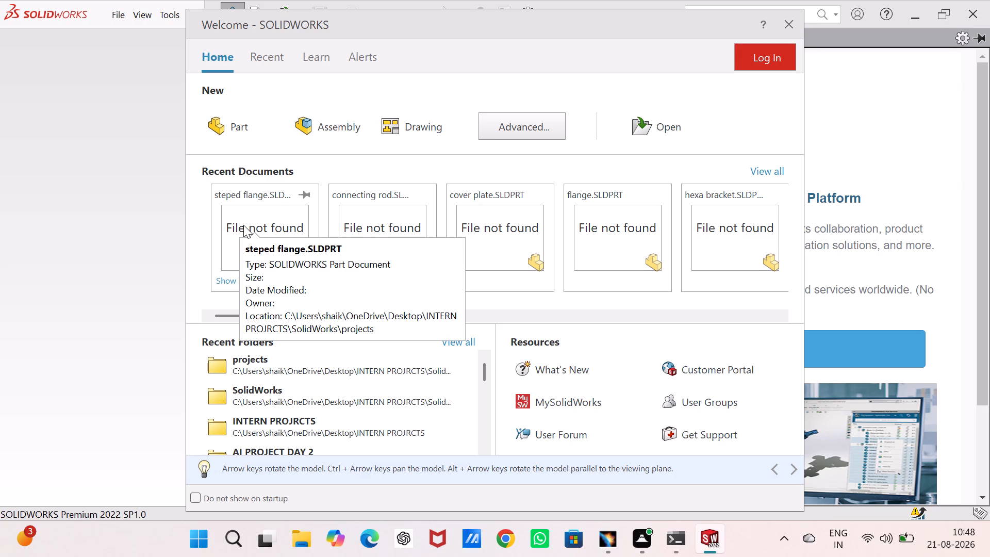
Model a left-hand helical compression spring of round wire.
Create a new part document and clear the 3DEXPERIENCE task pane away from the empty graphics area.
click(230, 125)
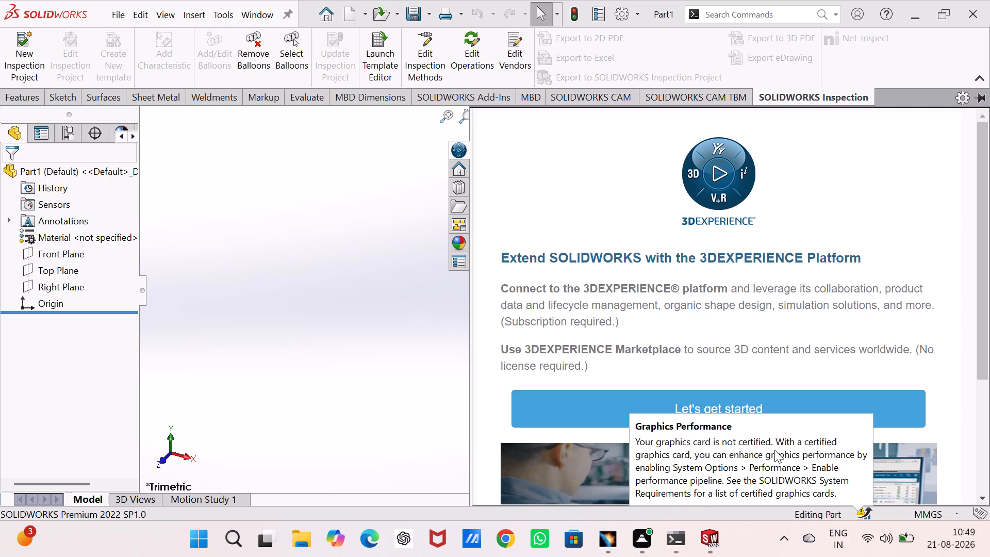
click(379, 365)
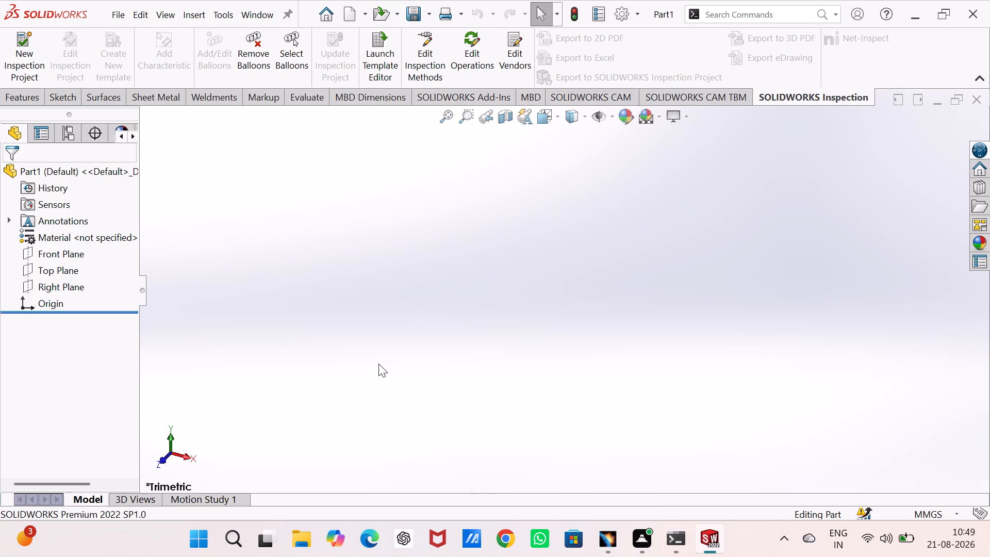
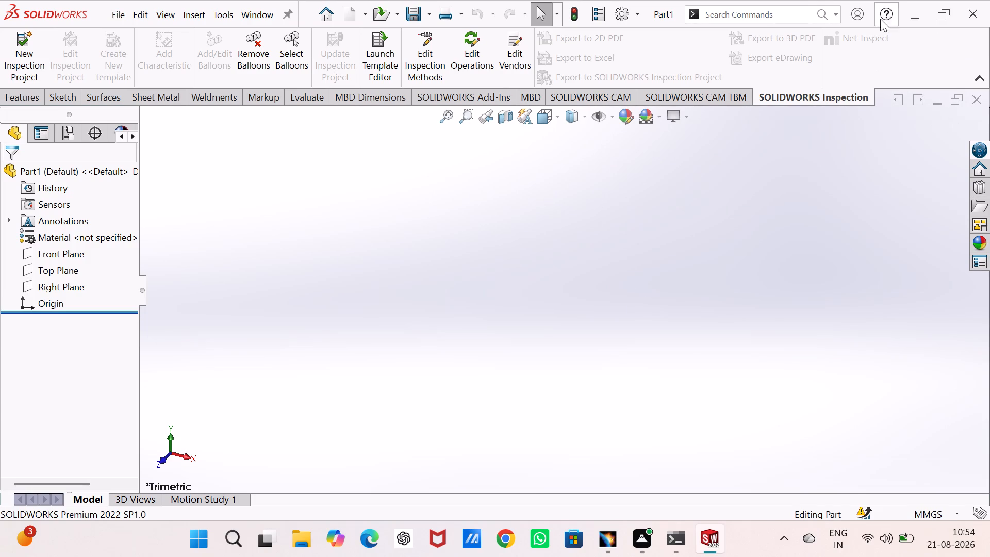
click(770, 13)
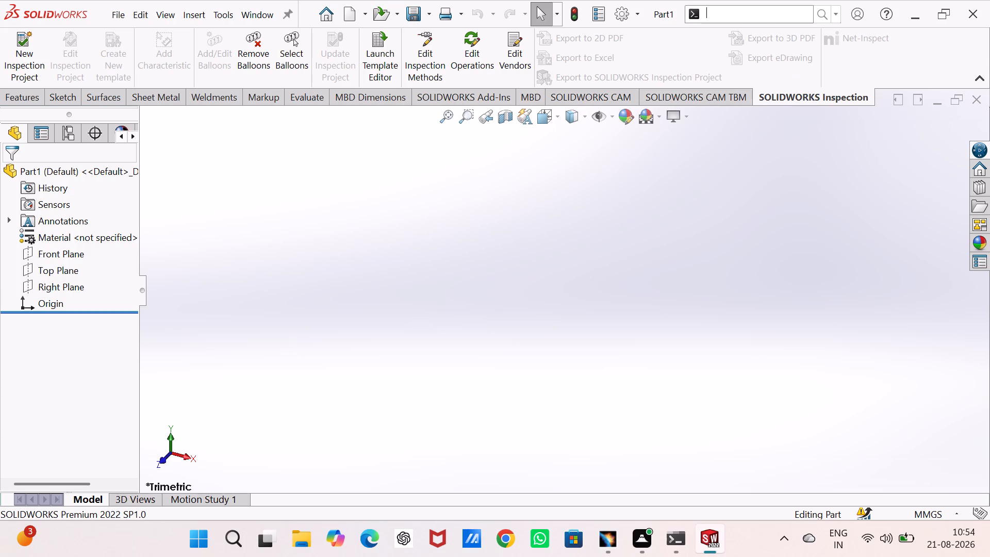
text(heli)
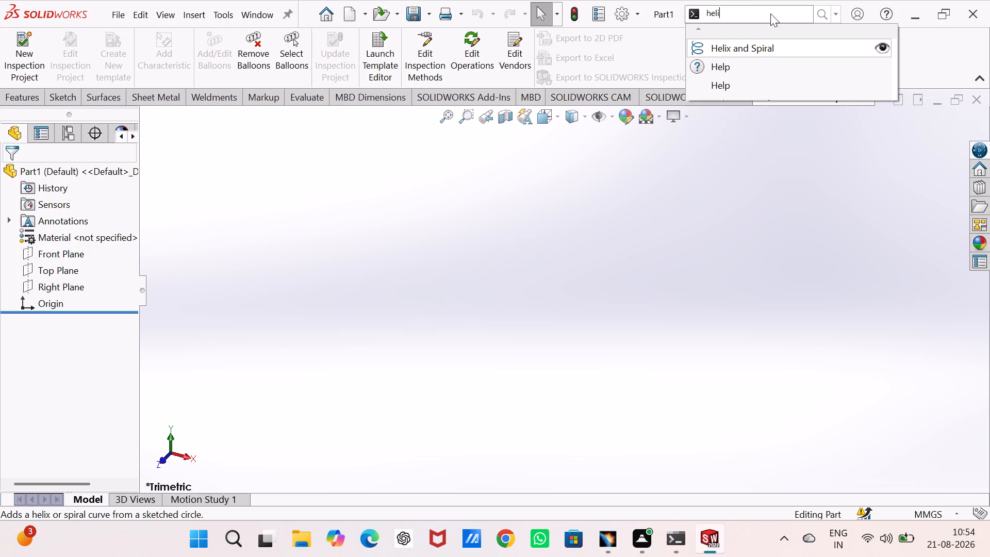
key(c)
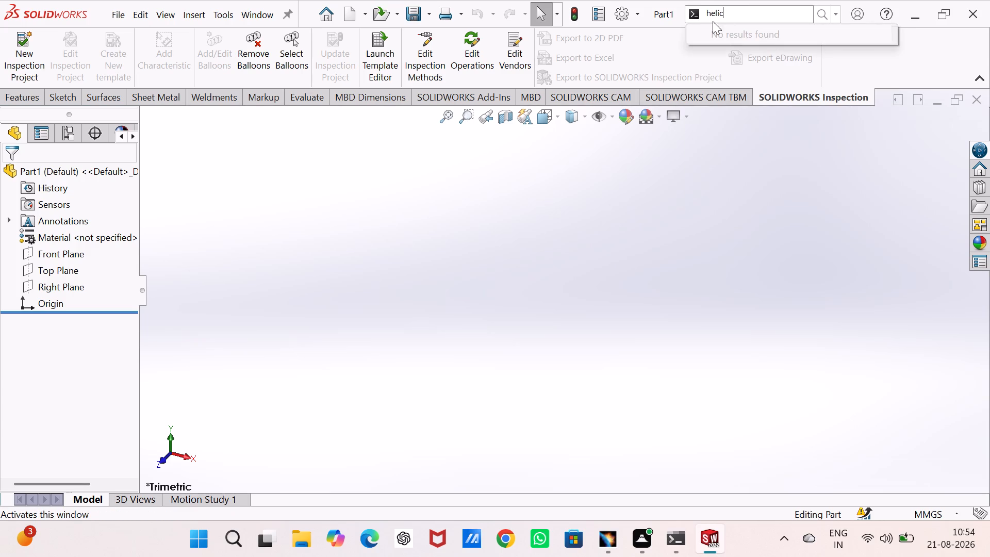
Start a new sketch on the Top Plane.
click(64, 268)
click(72, 253)
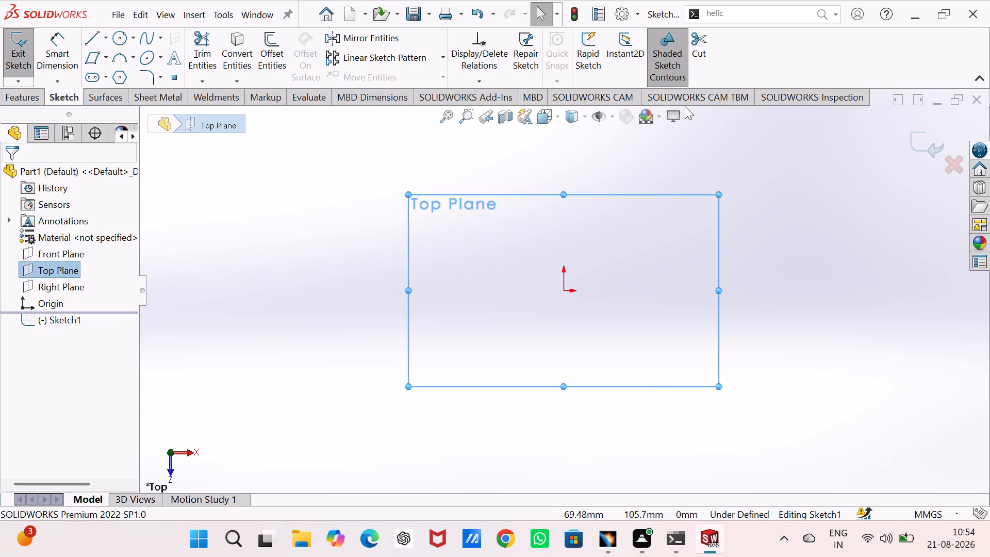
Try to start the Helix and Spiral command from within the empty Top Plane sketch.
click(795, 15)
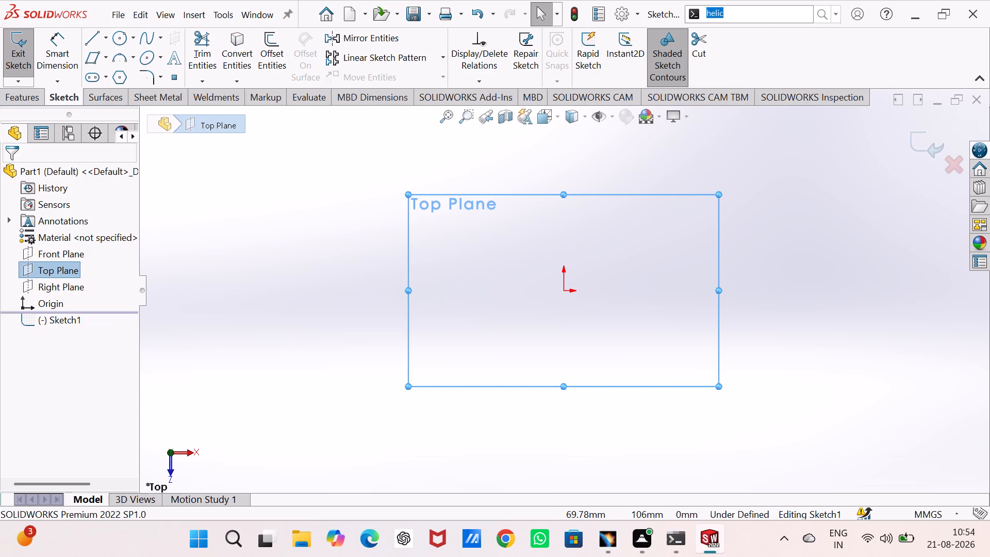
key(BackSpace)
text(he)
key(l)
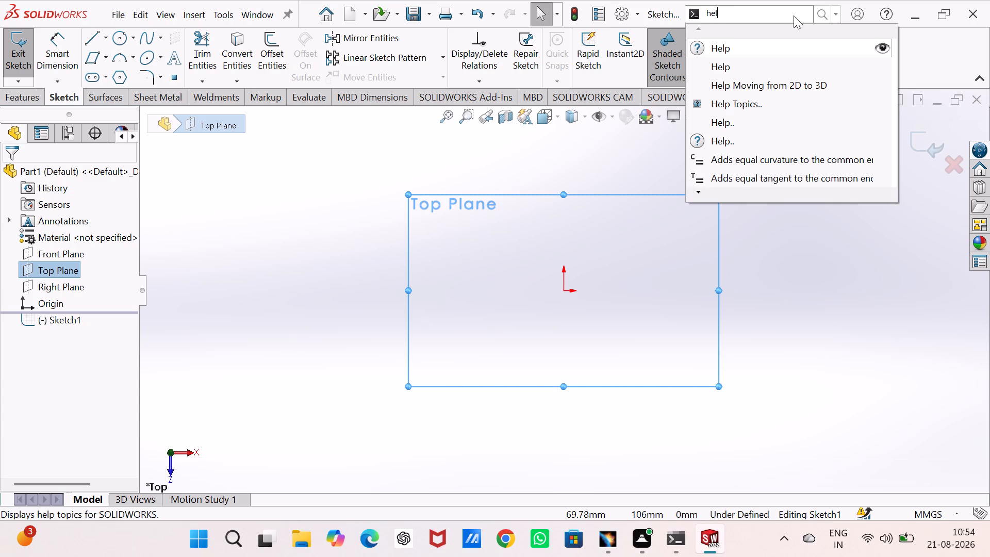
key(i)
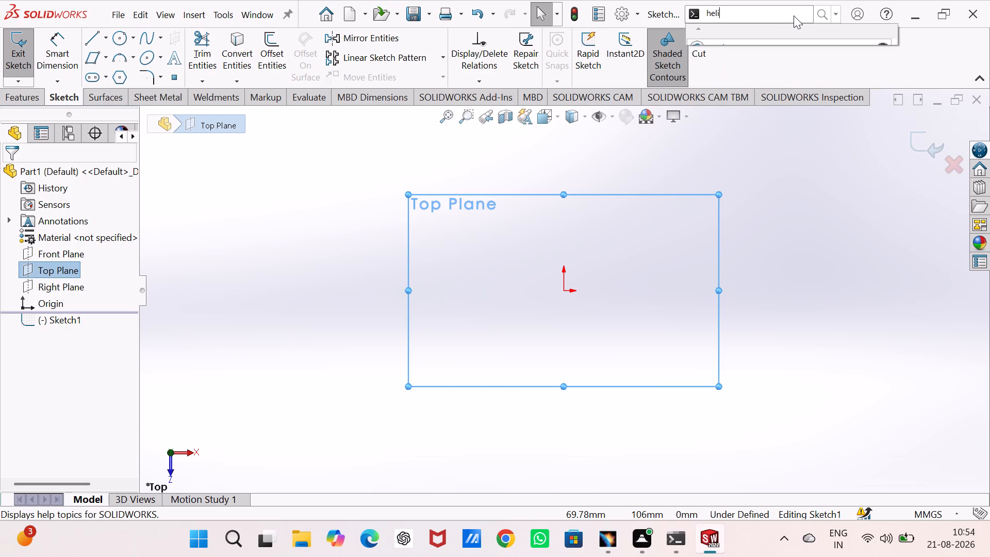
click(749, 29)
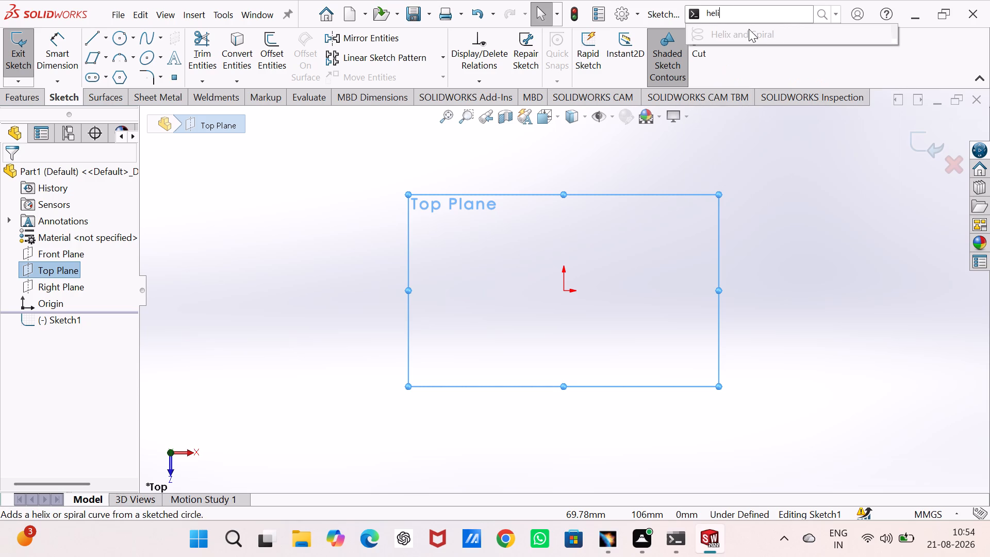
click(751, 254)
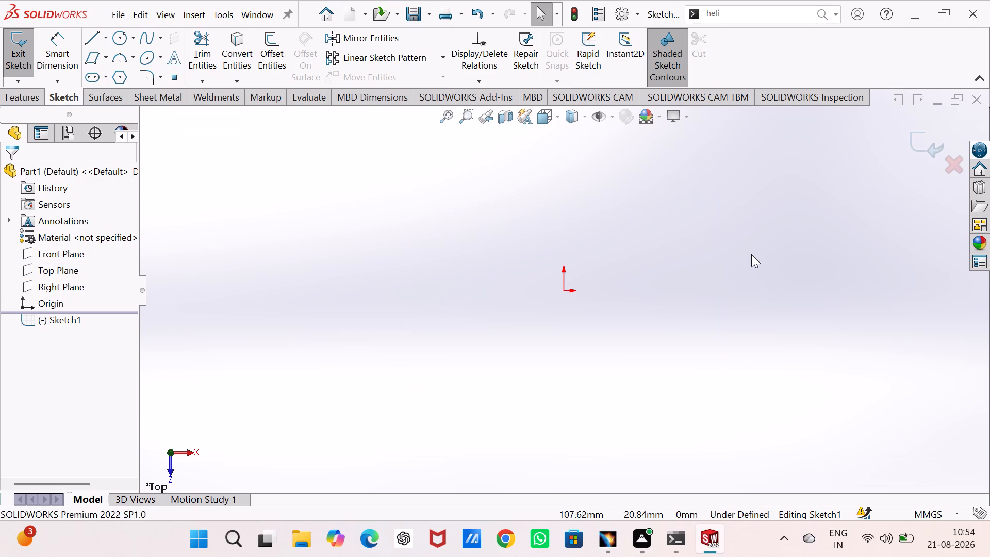
Sketch a circle centred on the origin, dimension its diameter to 3 mm, and exit the sketch.
click(117, 38)
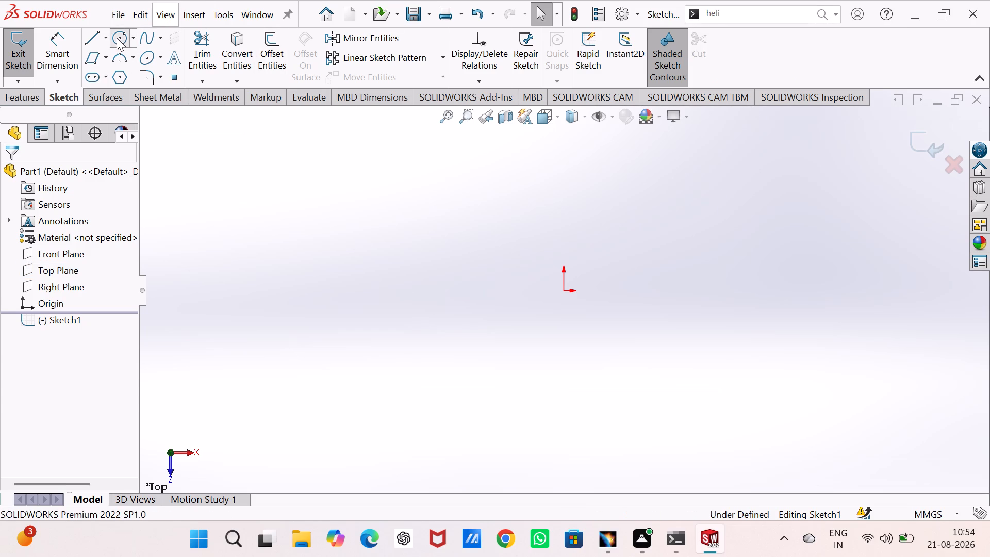
click(564, 289)
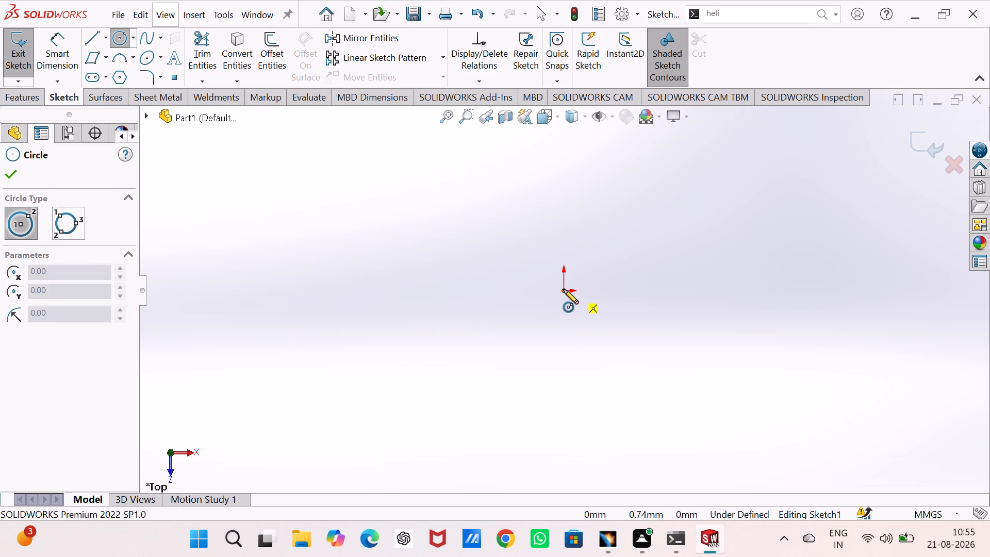
click(566, 300)
right_drag(594, 348, 605, 137)
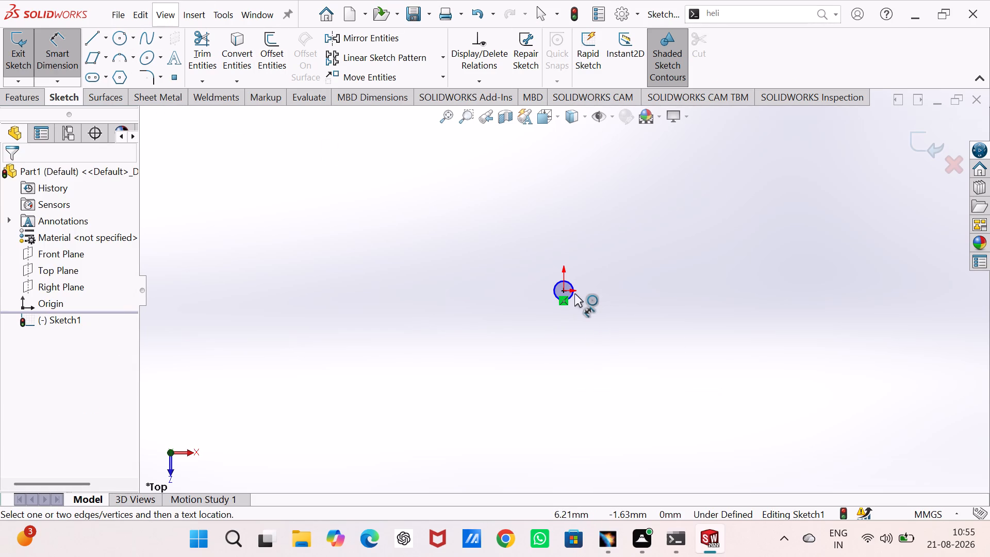
click(574, 293)
click(596, 309)
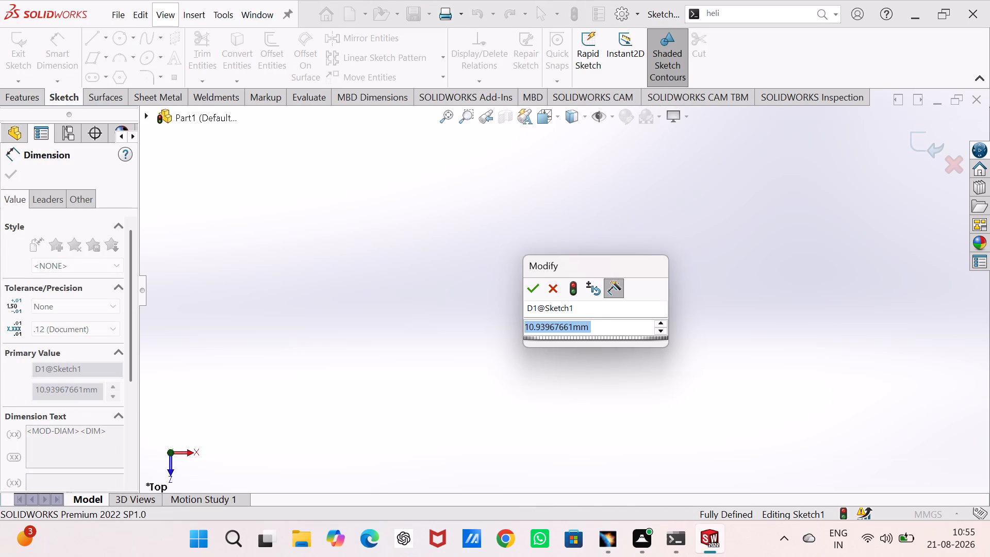
key(3)
key(Return)
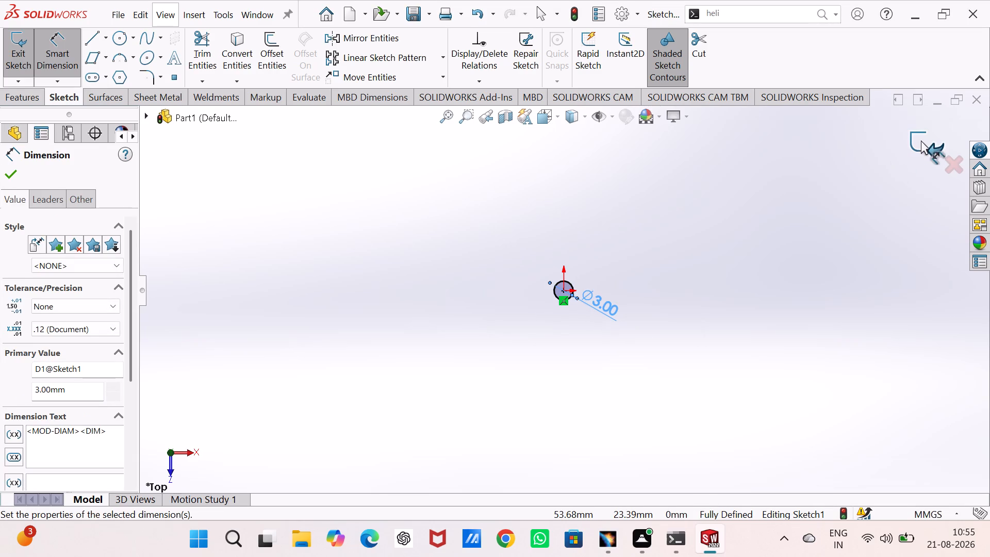
click(921, 140)
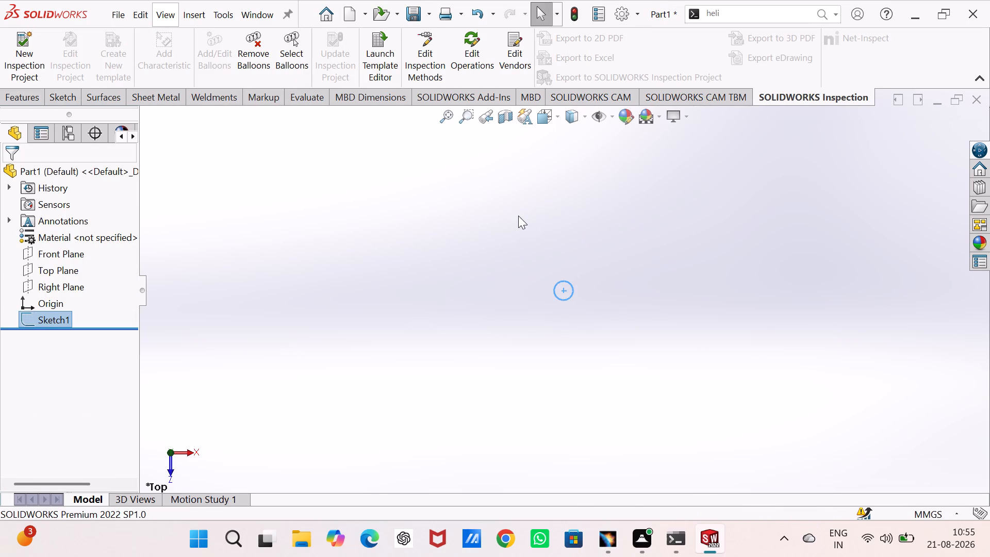
Start the Helix and Spiral command on the circle sketch, in isometric view.
key(ctrl+7)
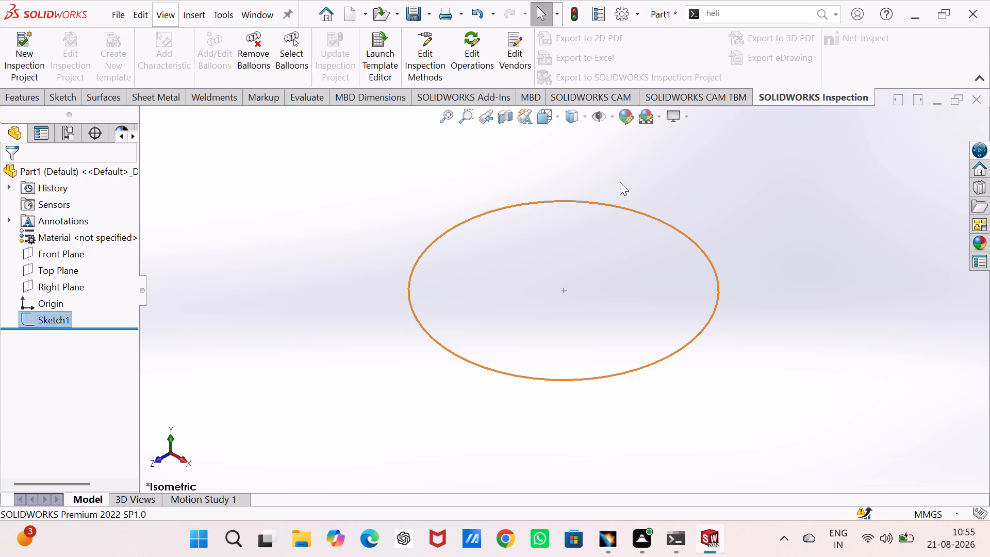
click(799, 14)
click(799, 14)
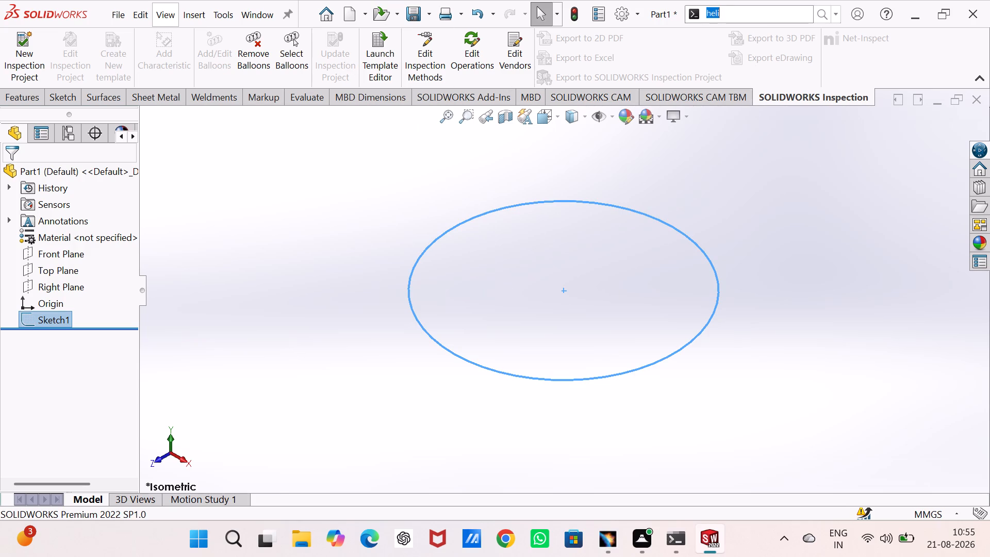
key(h)
key(e)
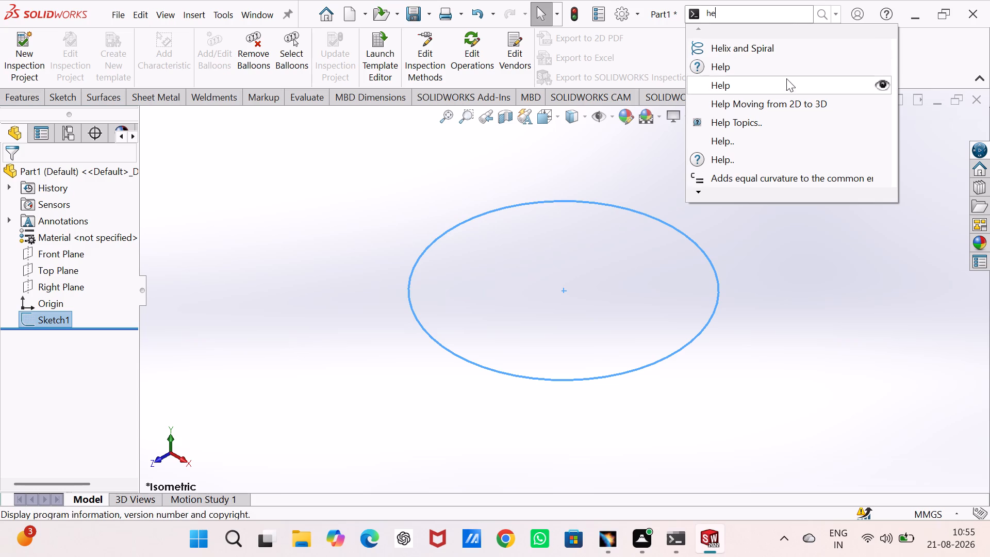
click(772, 48)
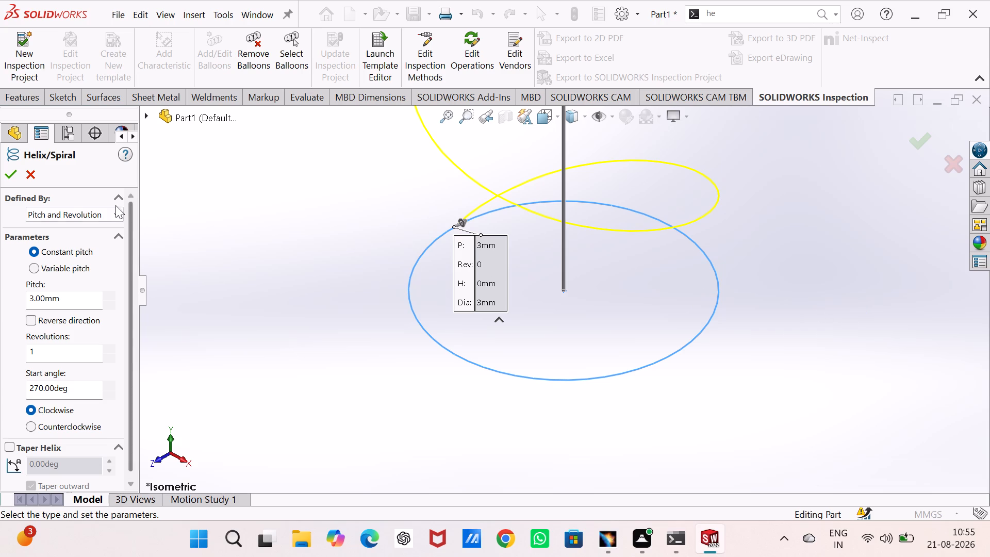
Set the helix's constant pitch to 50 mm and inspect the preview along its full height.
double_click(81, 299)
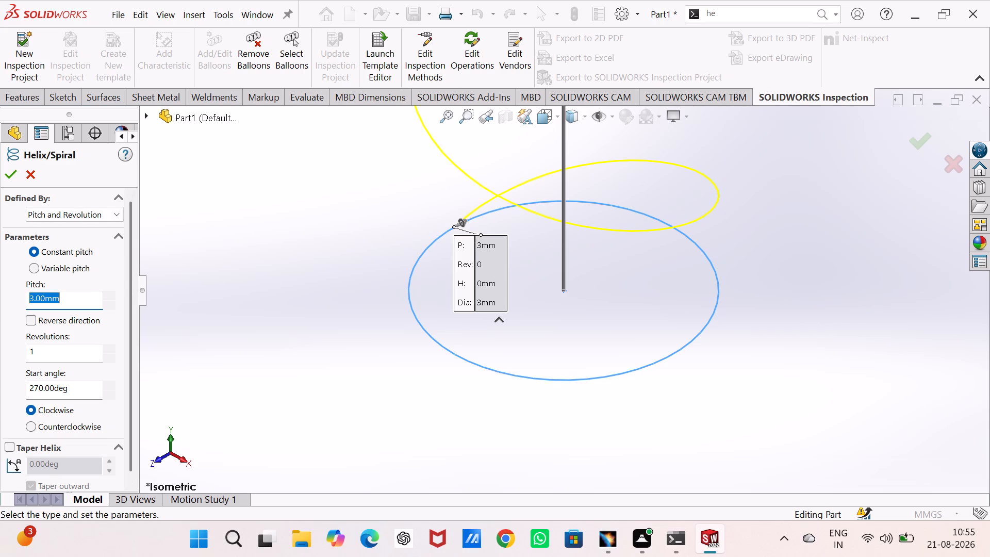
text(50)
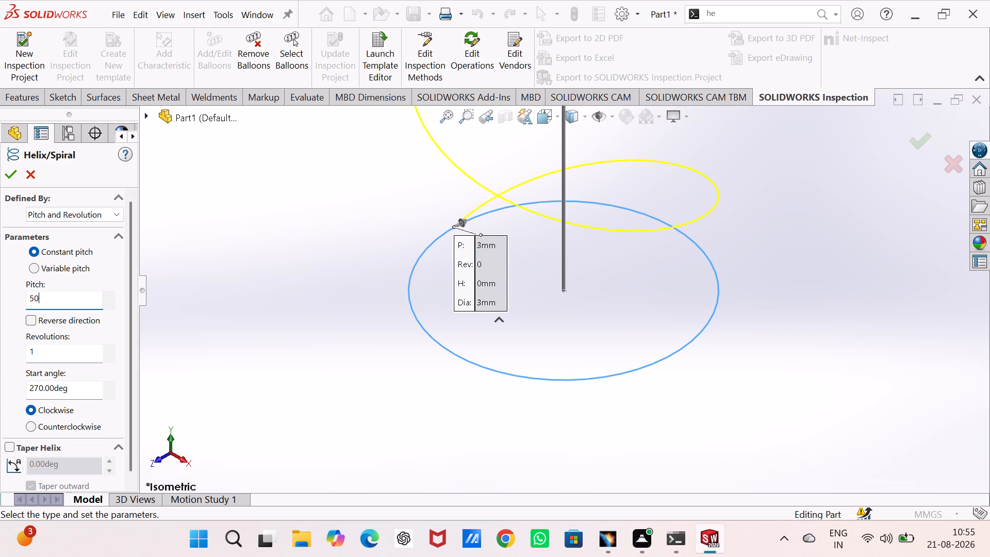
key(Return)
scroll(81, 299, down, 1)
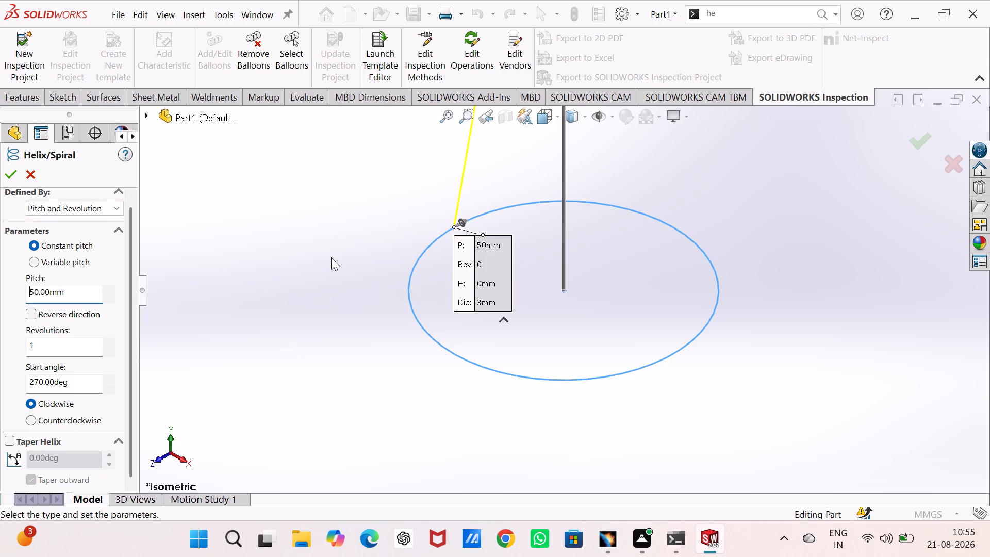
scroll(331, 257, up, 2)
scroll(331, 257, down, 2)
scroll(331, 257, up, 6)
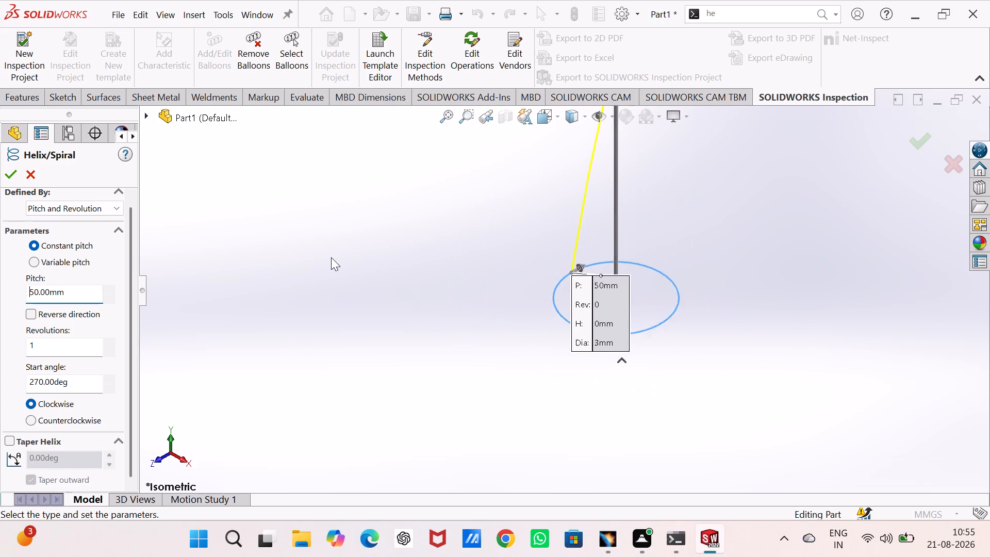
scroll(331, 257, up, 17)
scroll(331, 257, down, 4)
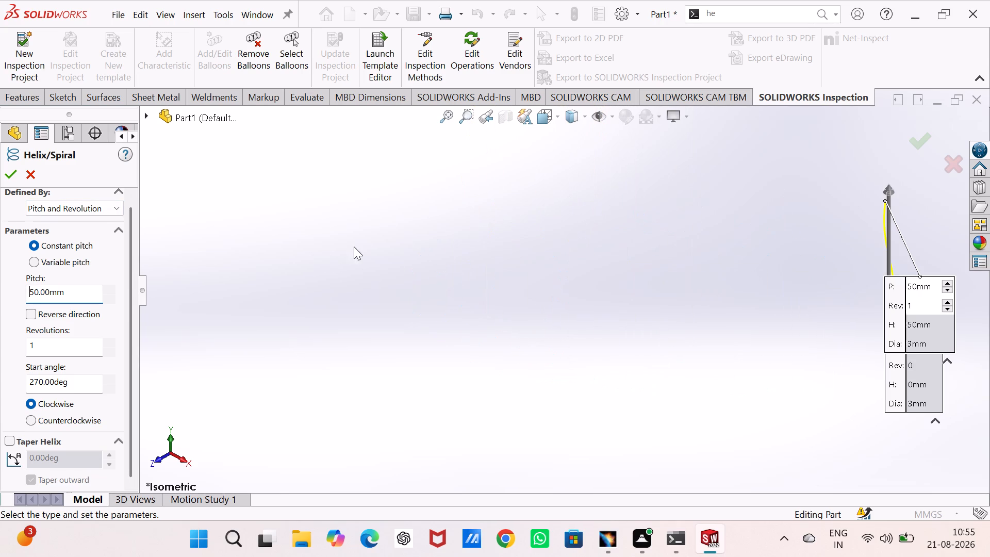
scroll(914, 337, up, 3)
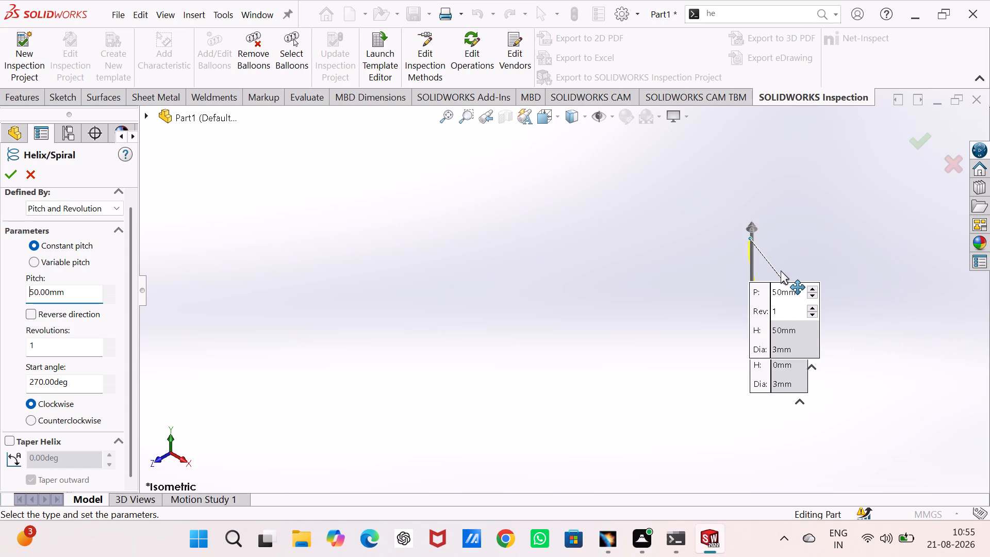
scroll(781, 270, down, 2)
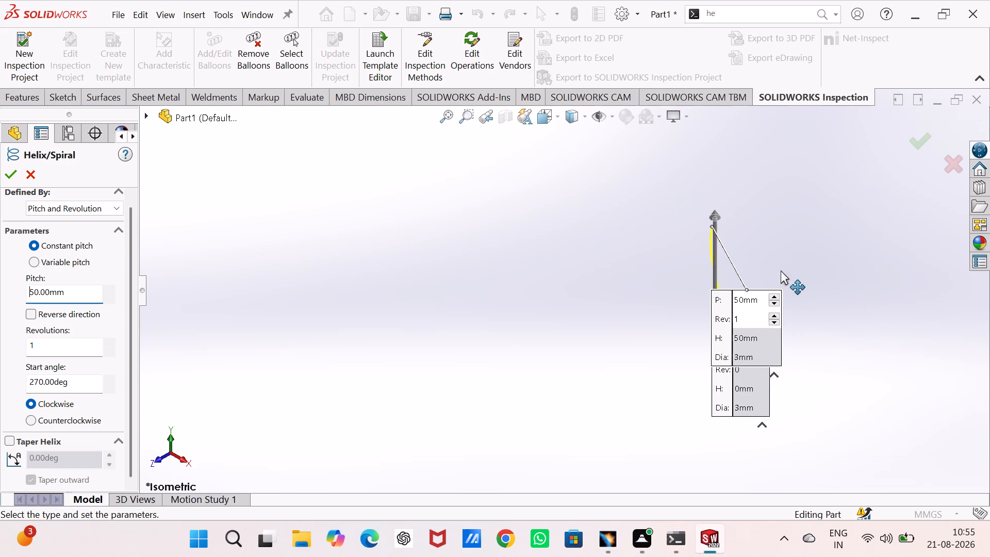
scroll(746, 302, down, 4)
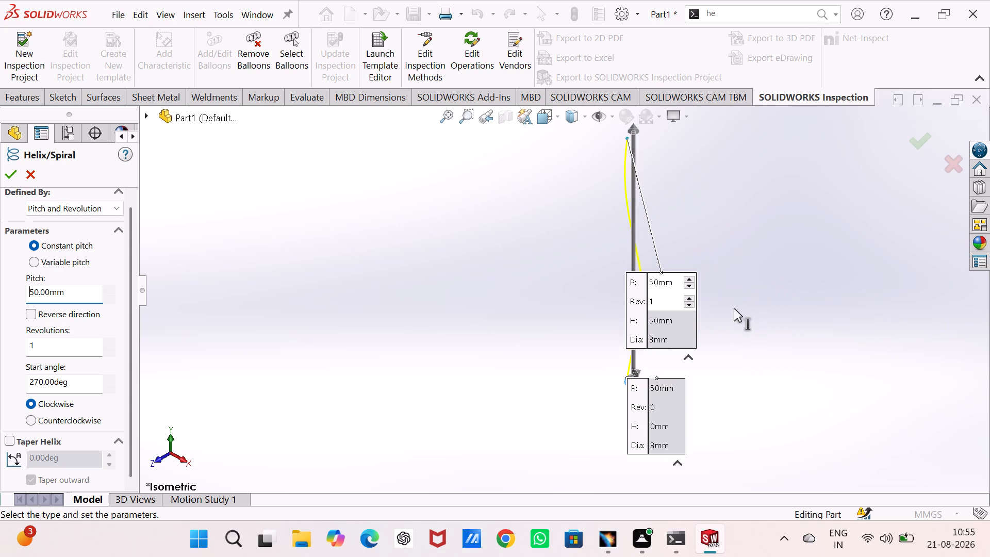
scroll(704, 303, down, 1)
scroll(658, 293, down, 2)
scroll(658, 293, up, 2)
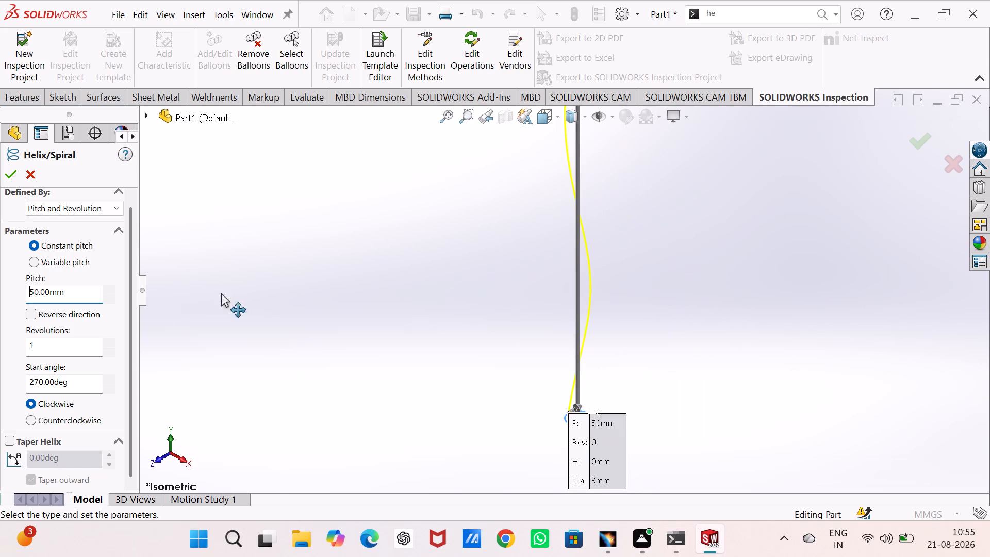
Set the helix's constant pitch to 3 mm and create the curve.
double_click(80, 293)
key(3)
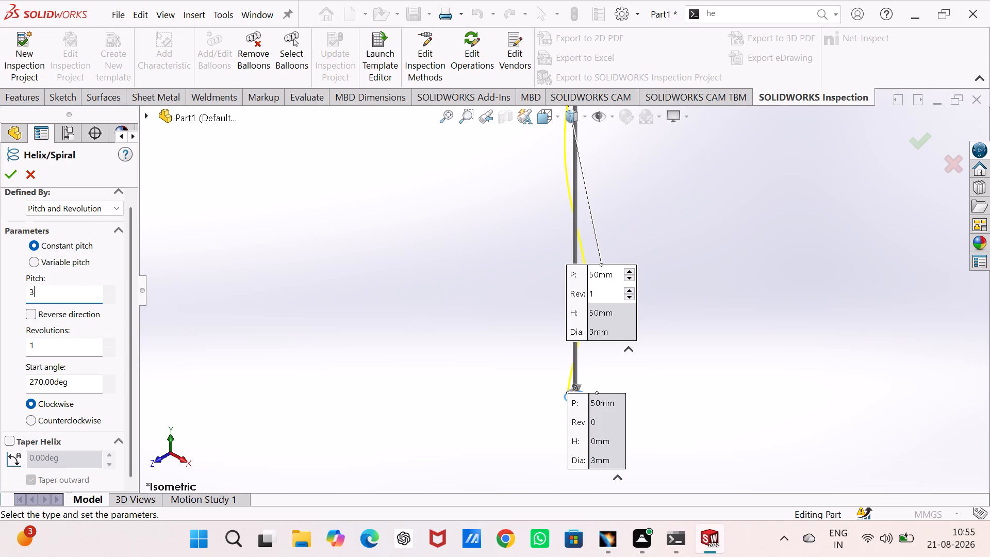
click(259, 314)
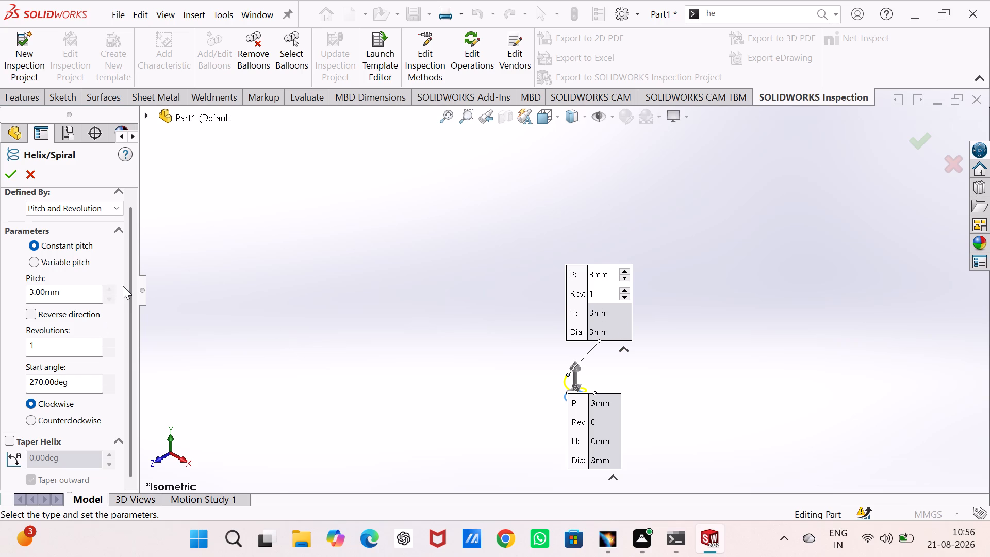
drag(131, 289, 131, 333)
click(449, 249)
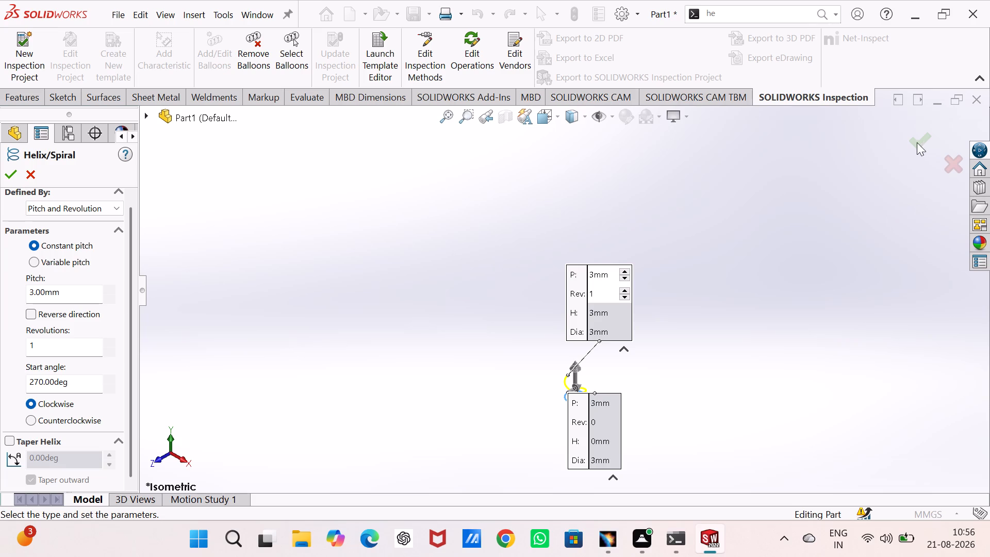
click(917, 142)
click(787, 218)
scroll(598, 387, down, 1)
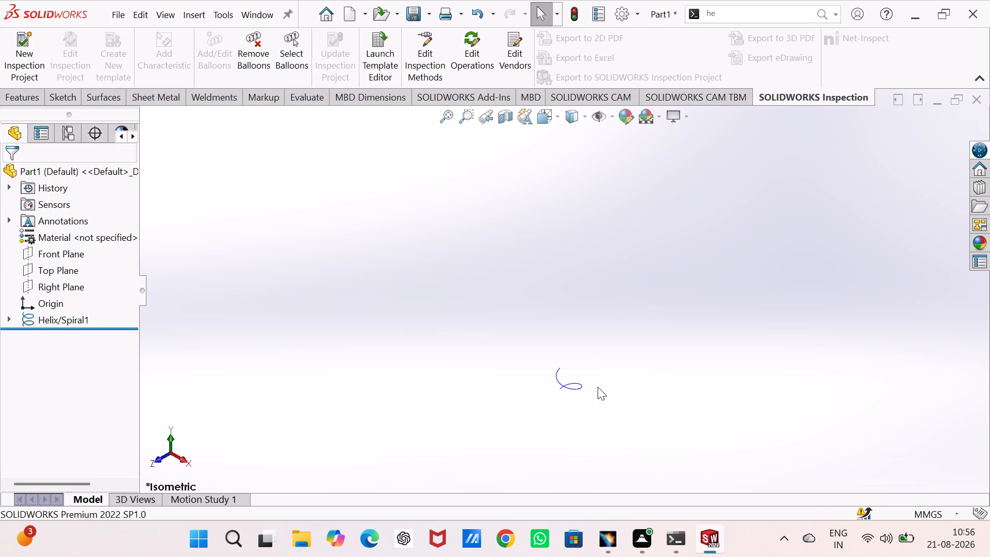
Undo the helix and its 3 mm circle sketch, back to an empty part.
scroll(598, 387, down, 2)
scroll(550, 357, down, 10)
scroll(550, 367, up, 2)
scroll(551, 349, down, 2)
click(580, 254)
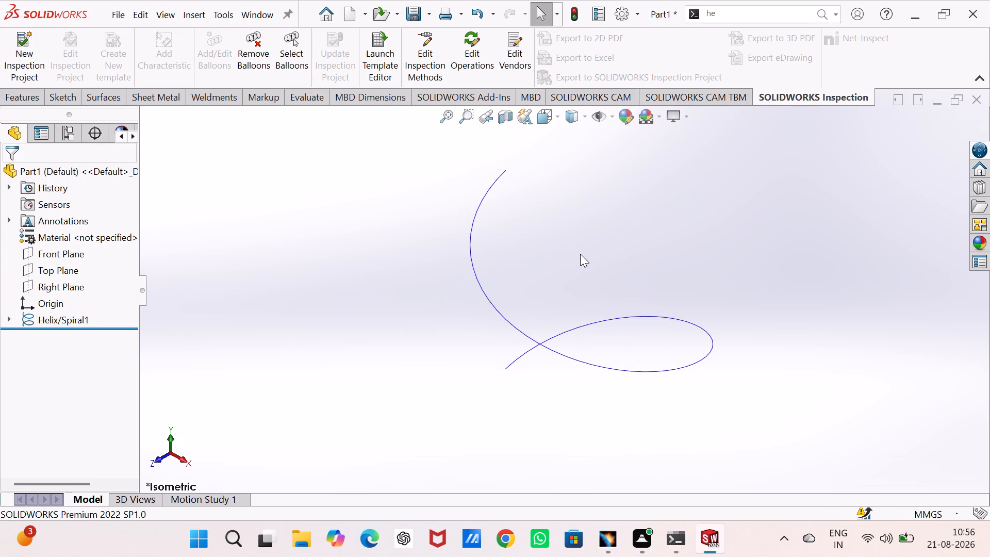
key(ctrl+z)
key(ctrl+z)
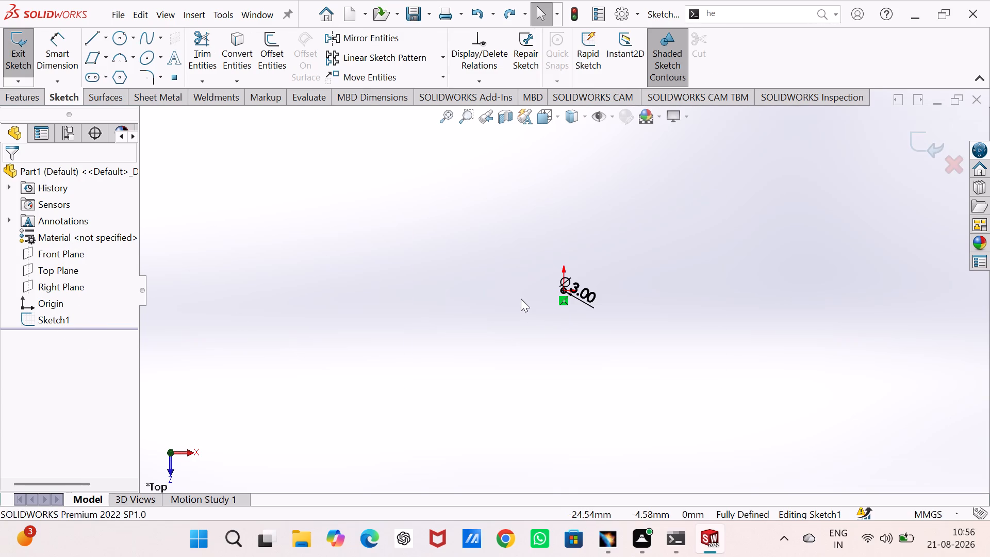
key(ctrl+z)
key(ctrl+z)
key(ctrl+z)
key(ctrl+z)
key(ctrl+z)
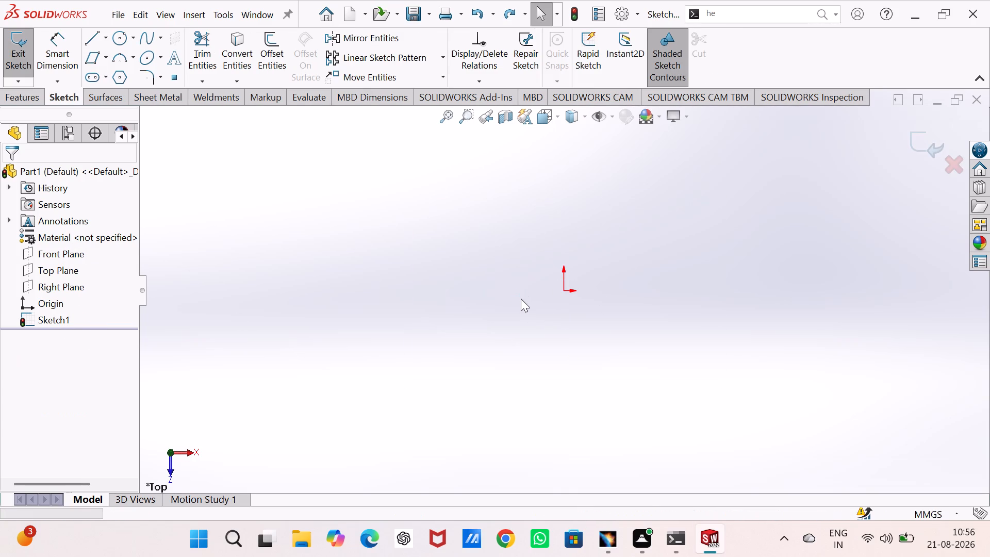
key(ctrl+z)
key(ctrl+z)
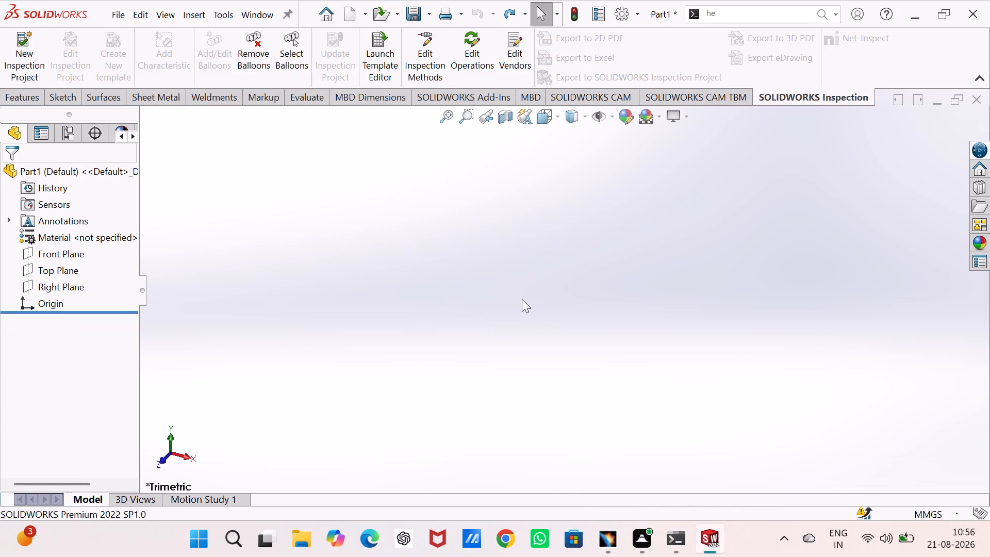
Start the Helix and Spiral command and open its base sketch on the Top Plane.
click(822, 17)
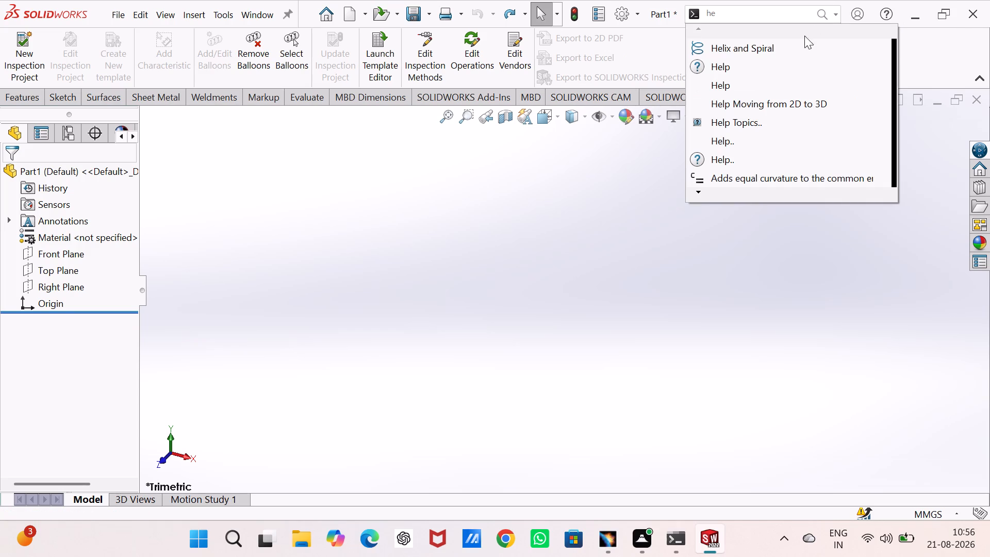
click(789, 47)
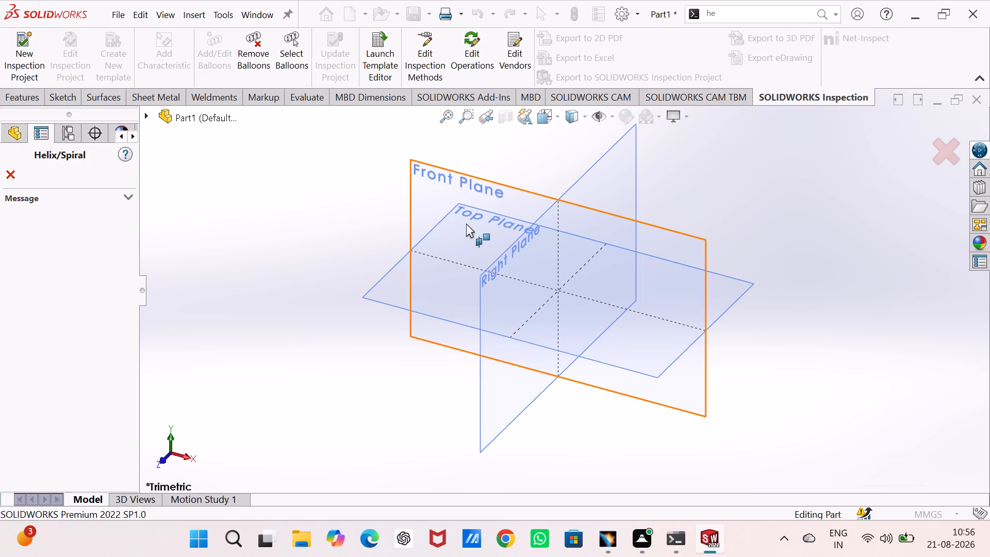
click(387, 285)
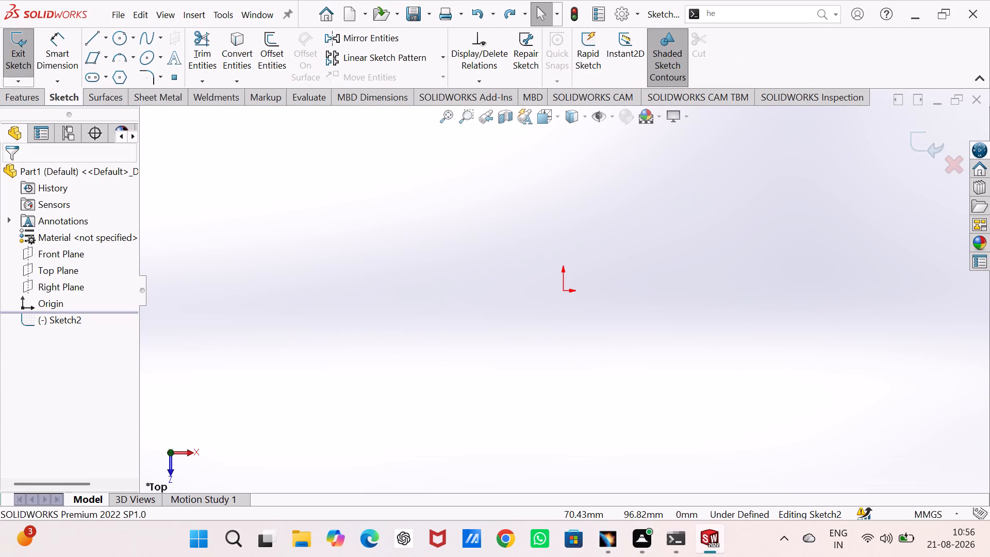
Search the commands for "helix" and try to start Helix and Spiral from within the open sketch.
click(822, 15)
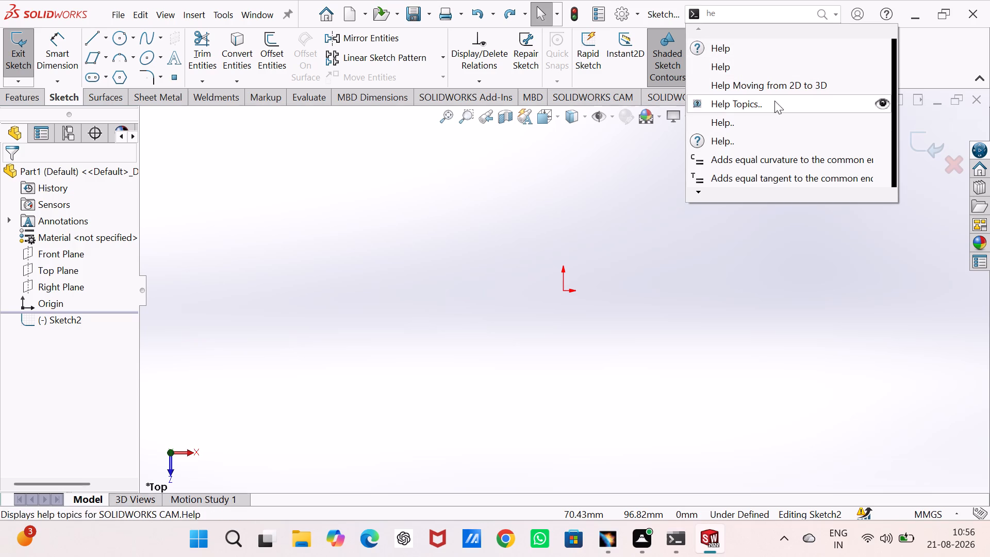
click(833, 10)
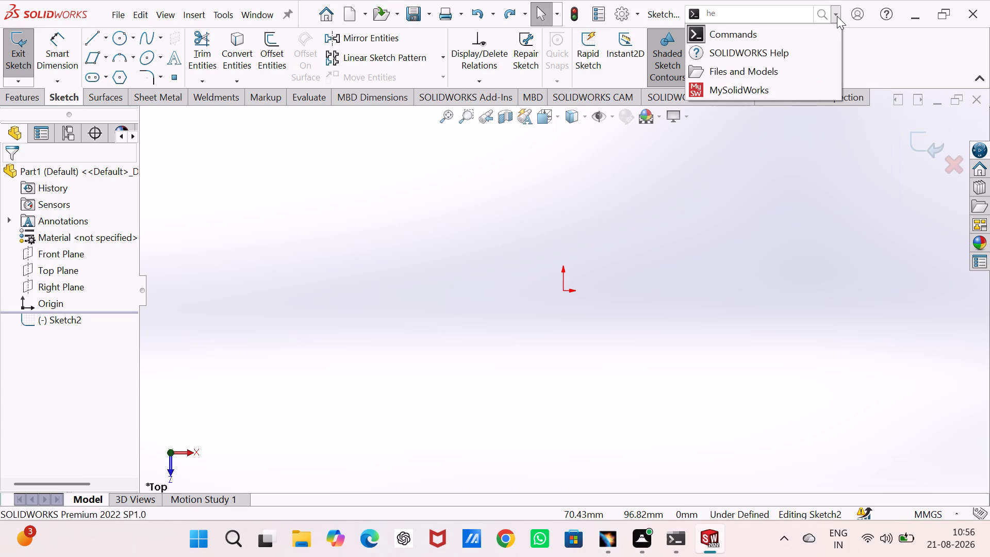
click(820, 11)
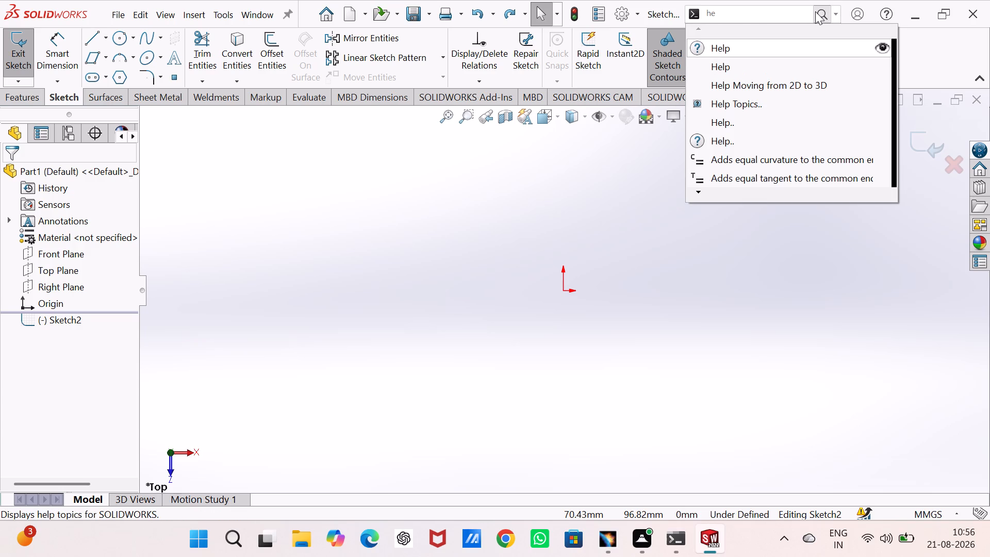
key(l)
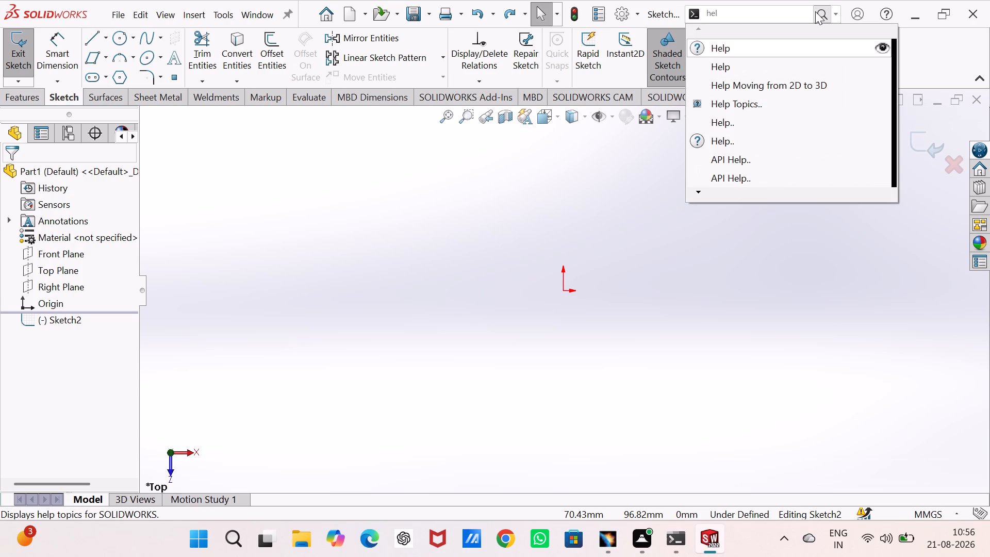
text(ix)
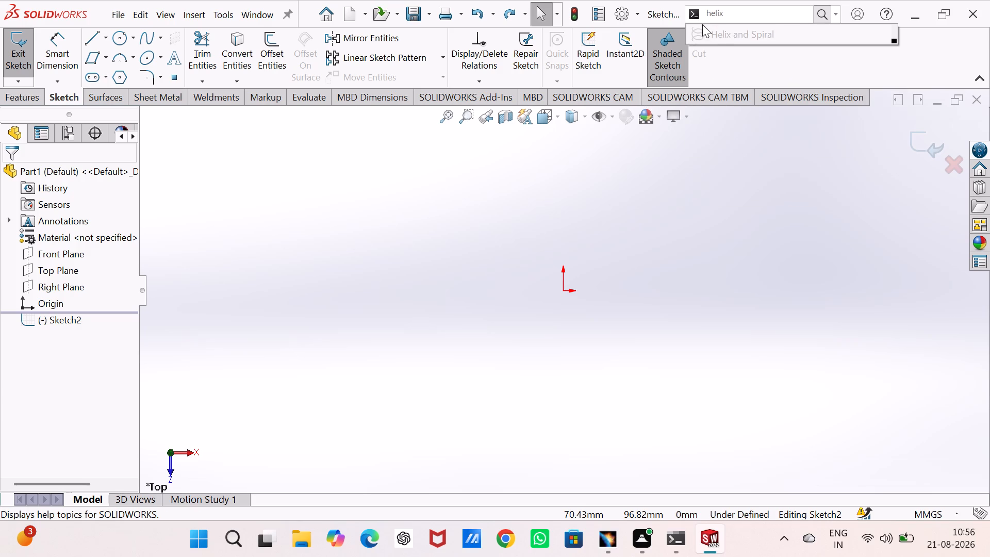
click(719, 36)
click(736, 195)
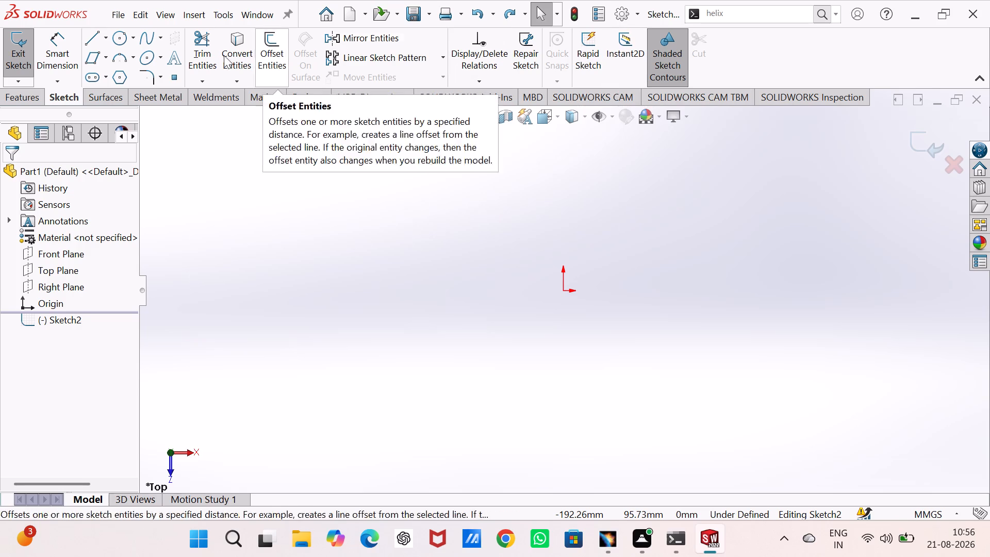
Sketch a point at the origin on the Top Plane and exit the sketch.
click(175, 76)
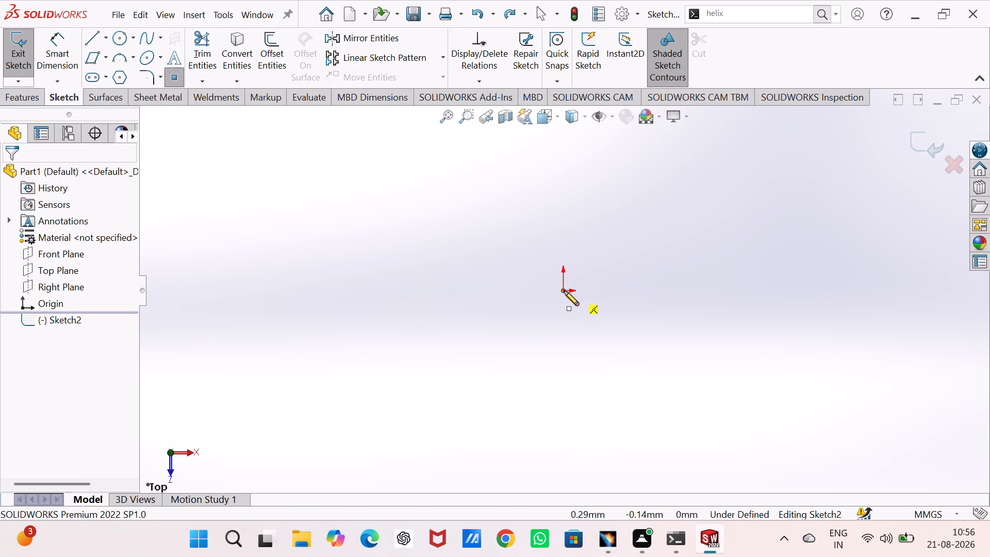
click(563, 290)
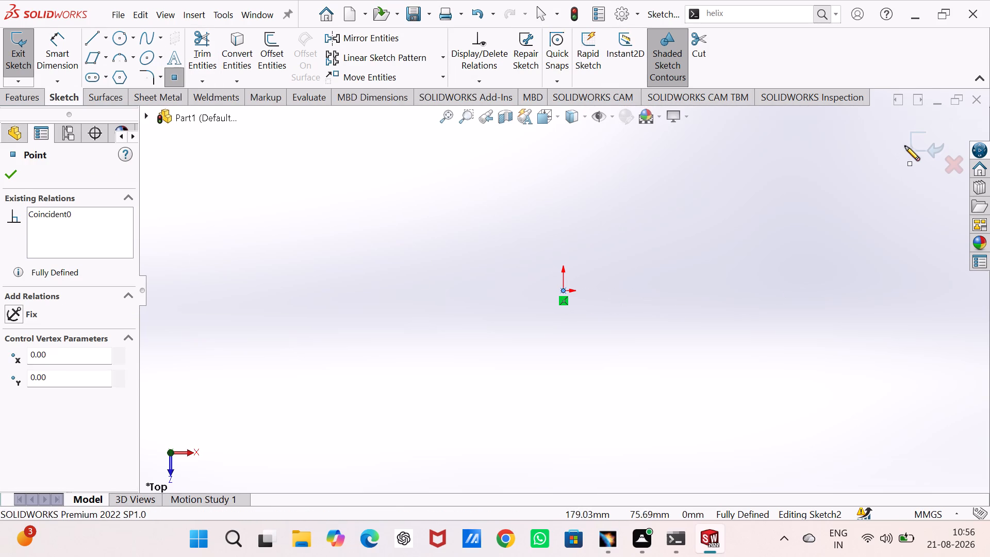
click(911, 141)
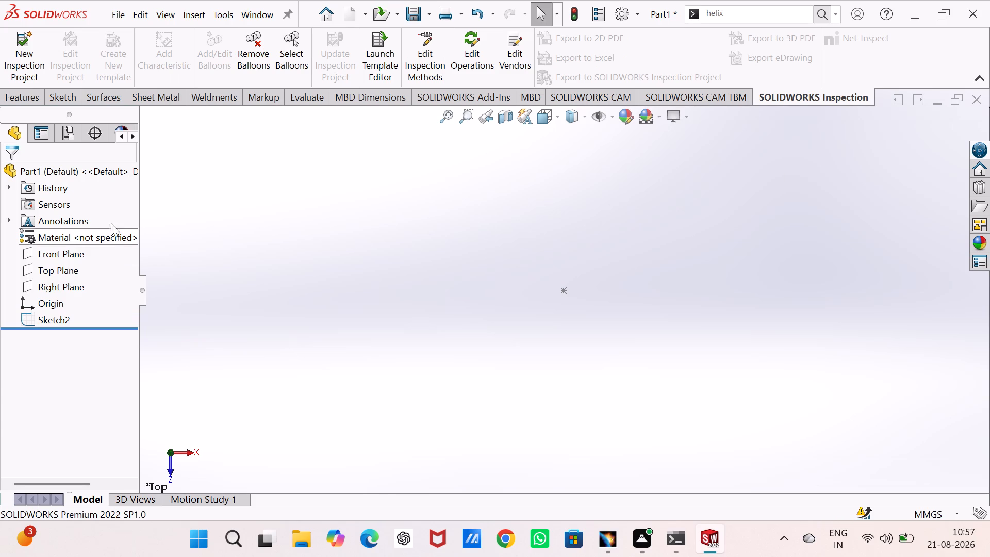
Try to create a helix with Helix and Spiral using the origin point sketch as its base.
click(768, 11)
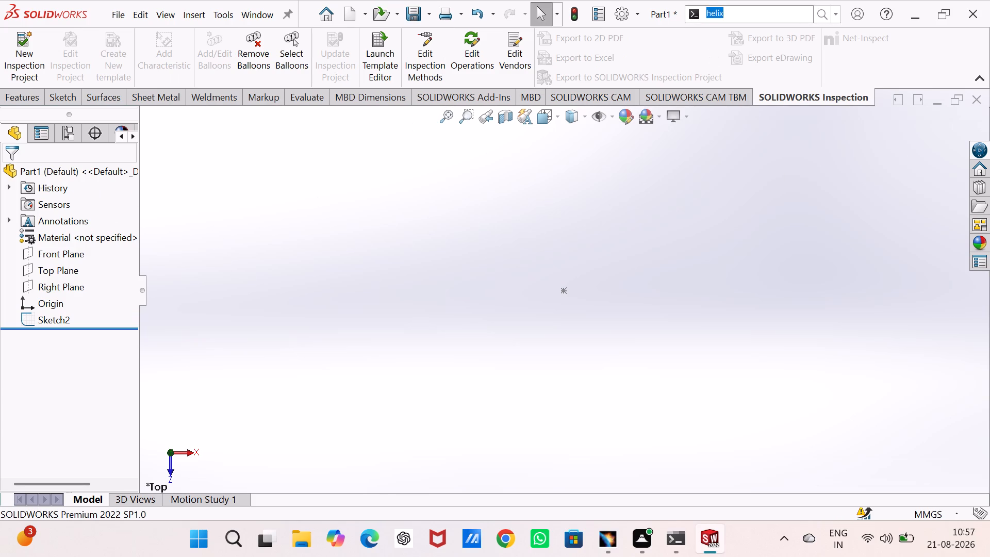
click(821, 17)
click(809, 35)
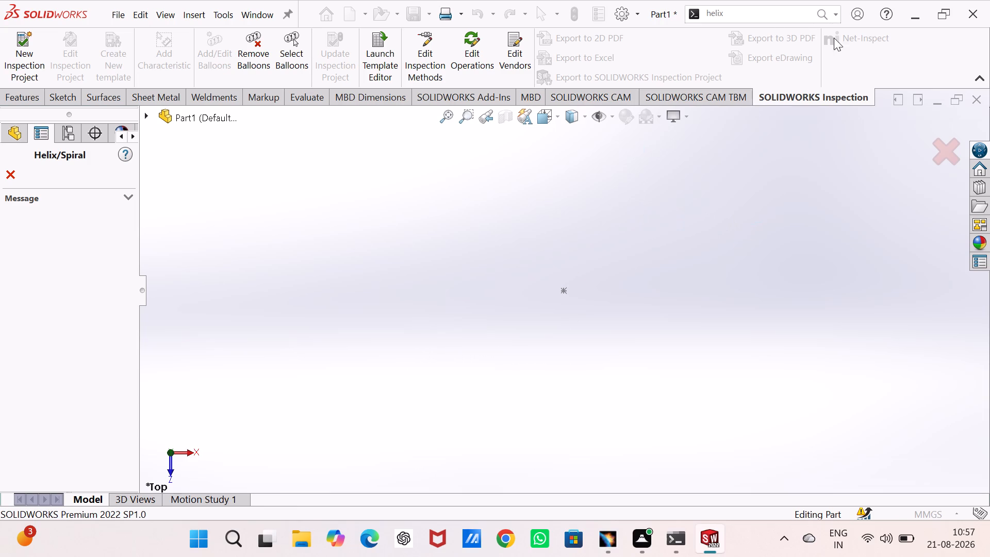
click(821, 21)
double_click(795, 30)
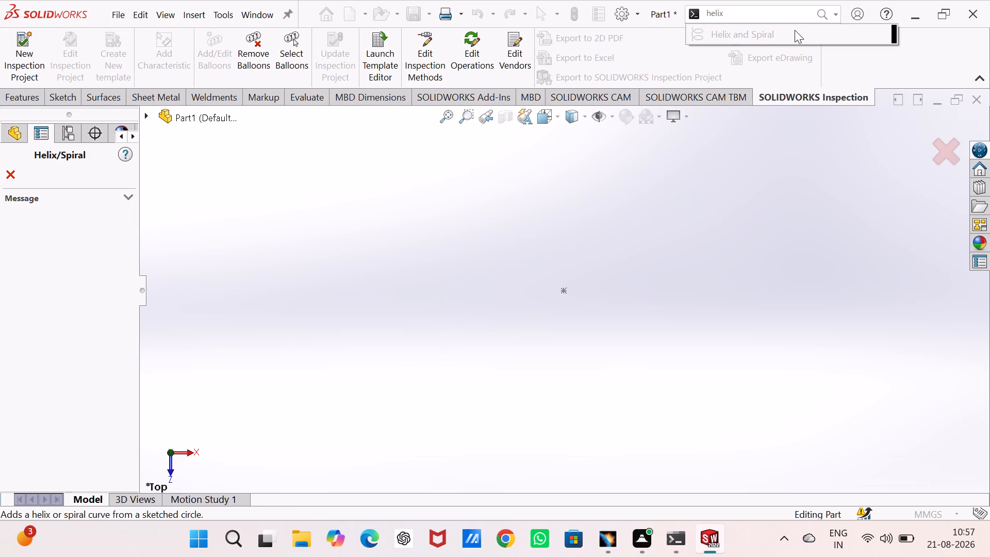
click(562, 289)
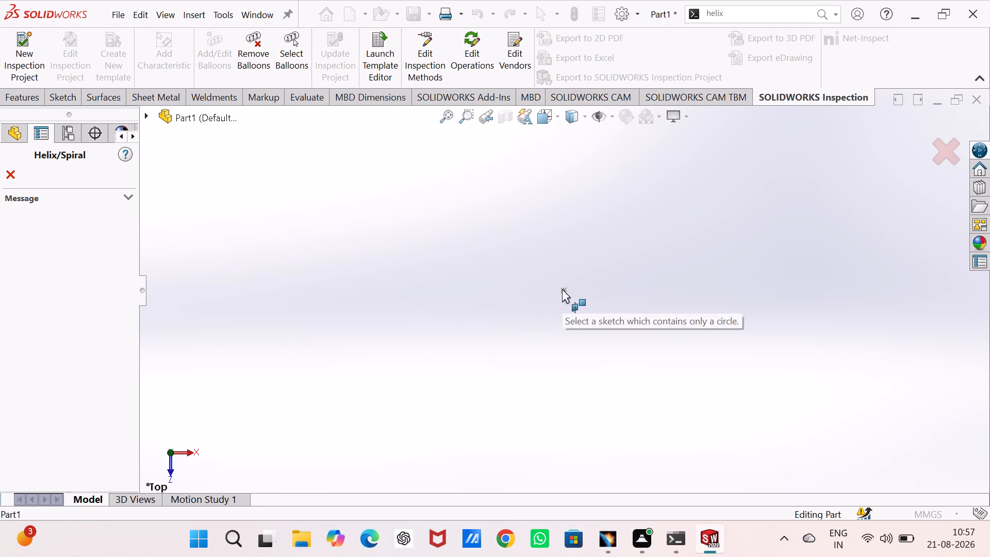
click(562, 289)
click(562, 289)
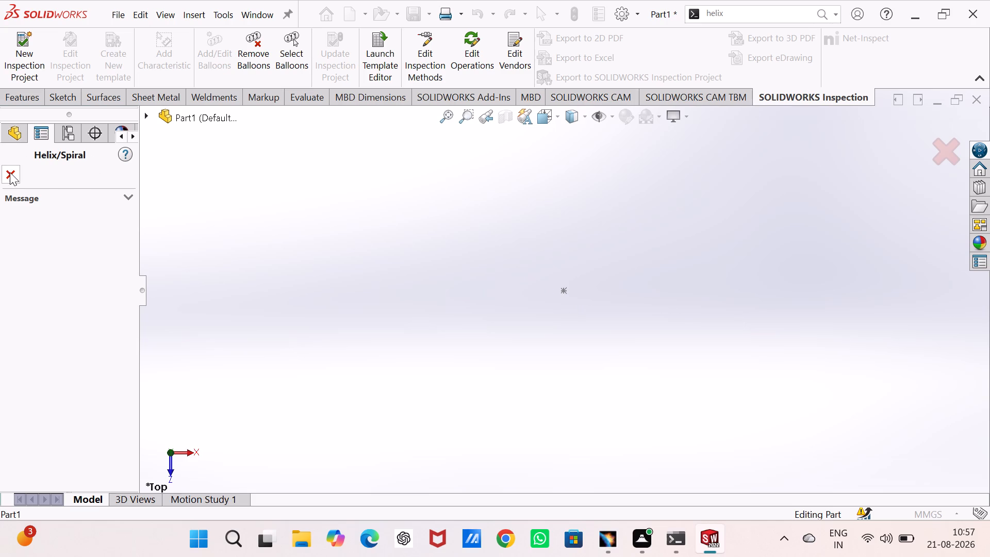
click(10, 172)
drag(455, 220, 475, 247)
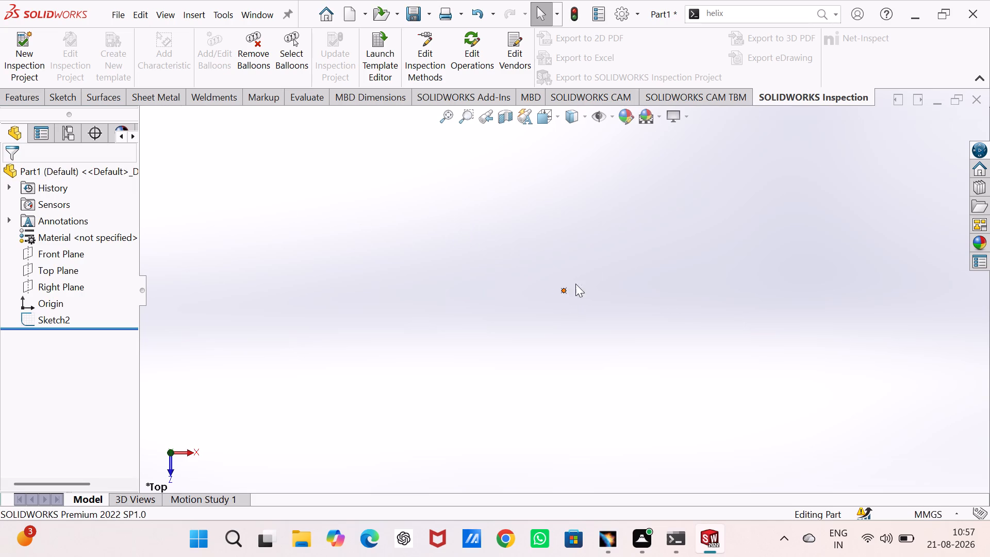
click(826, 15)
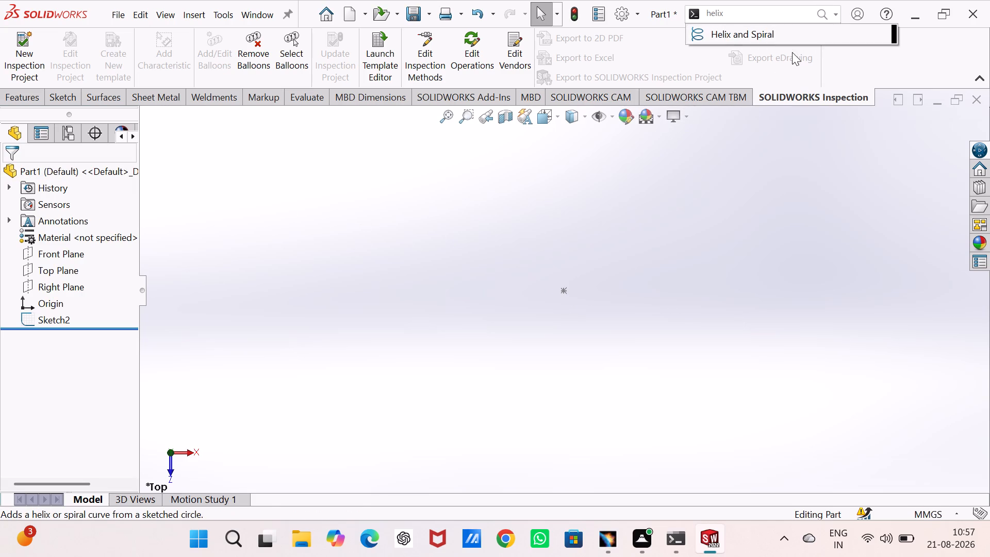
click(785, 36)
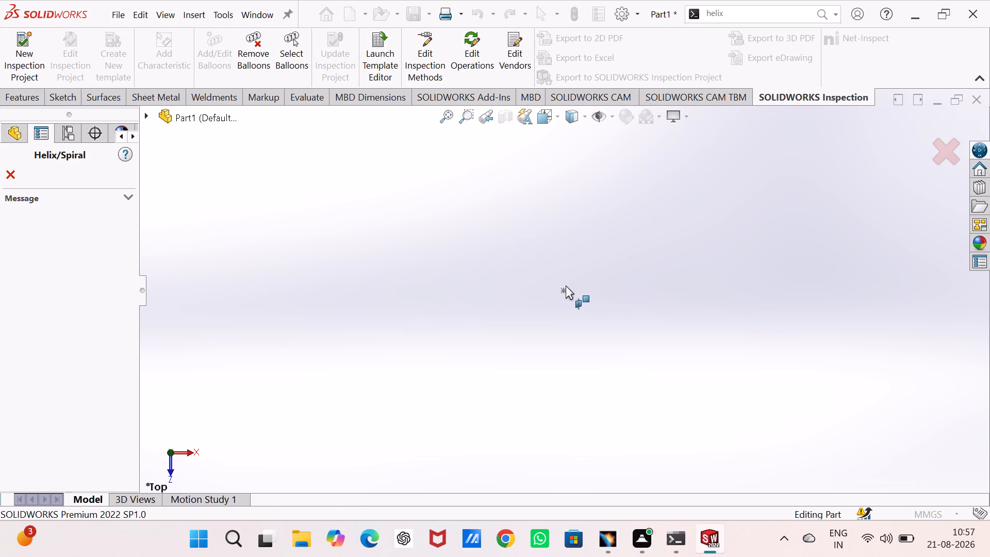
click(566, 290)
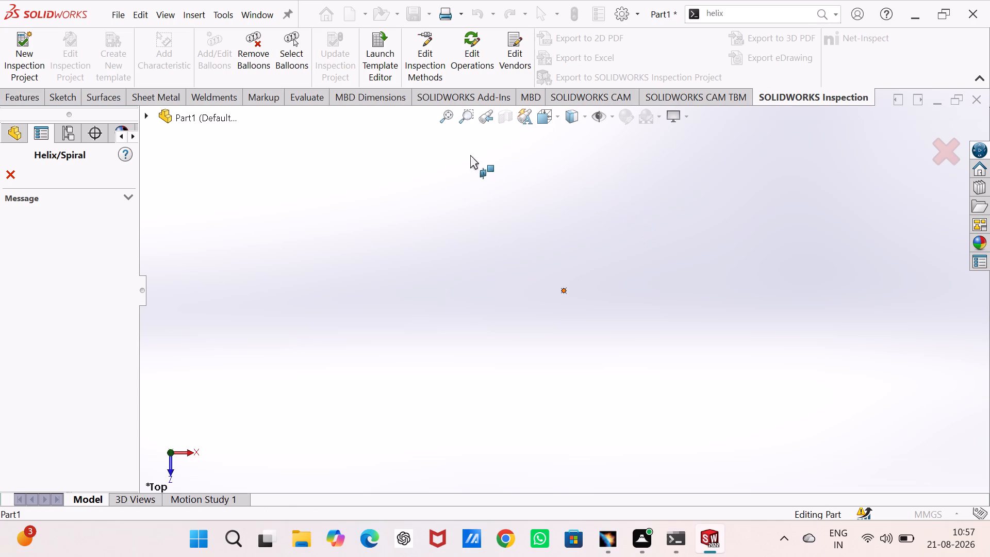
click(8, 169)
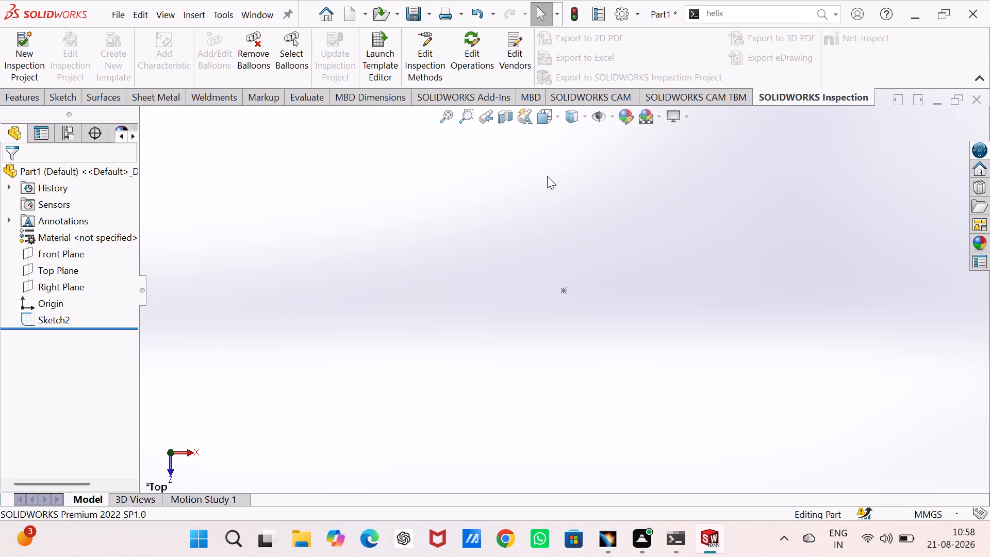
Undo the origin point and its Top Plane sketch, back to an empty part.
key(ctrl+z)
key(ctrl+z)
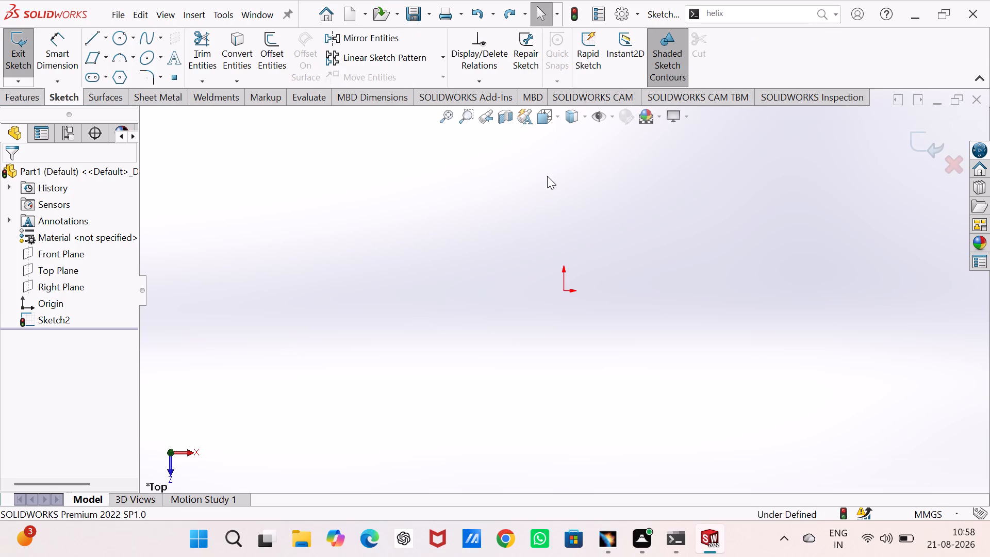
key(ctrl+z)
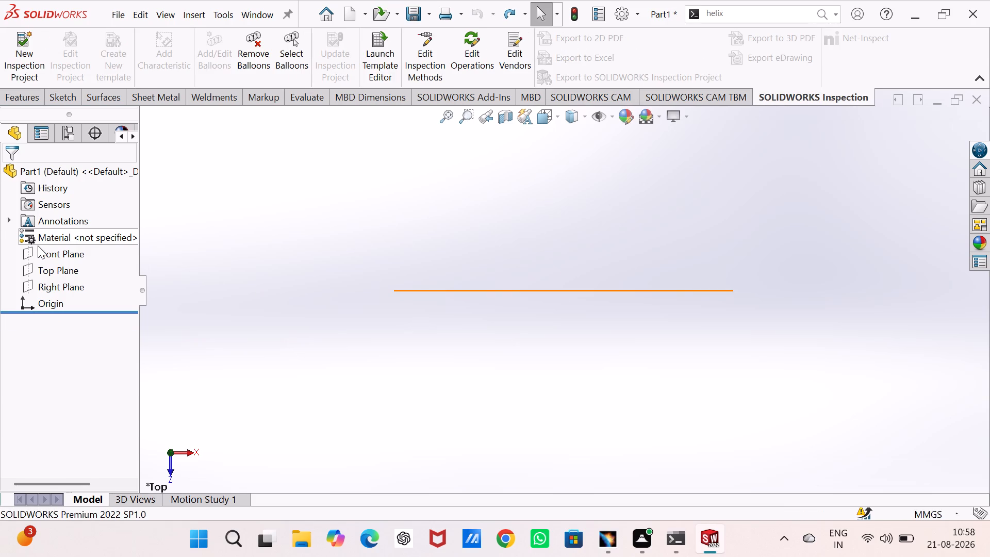
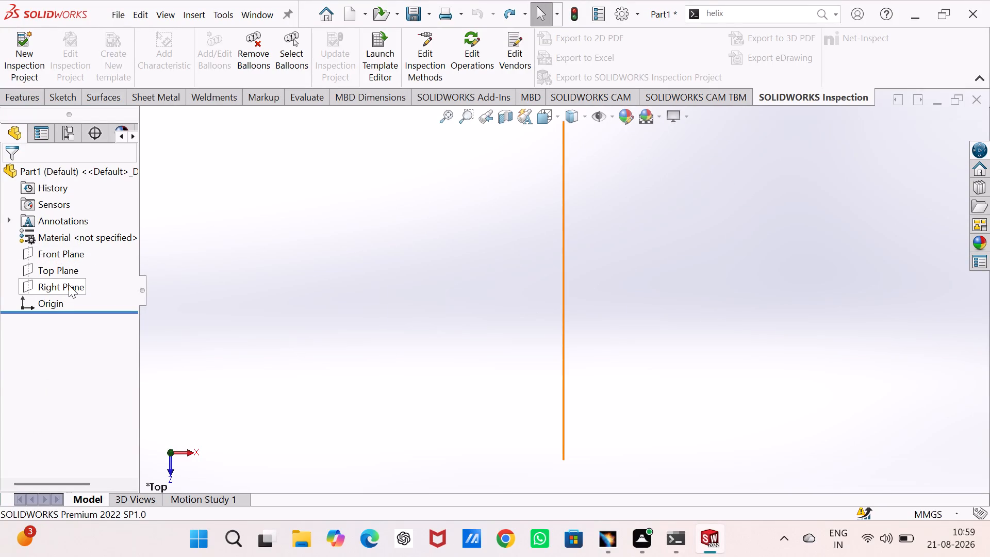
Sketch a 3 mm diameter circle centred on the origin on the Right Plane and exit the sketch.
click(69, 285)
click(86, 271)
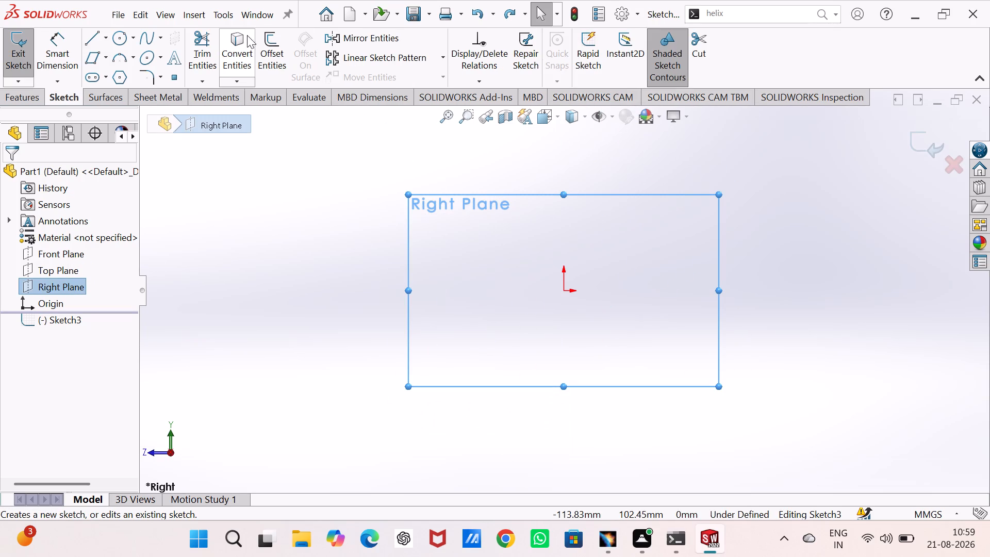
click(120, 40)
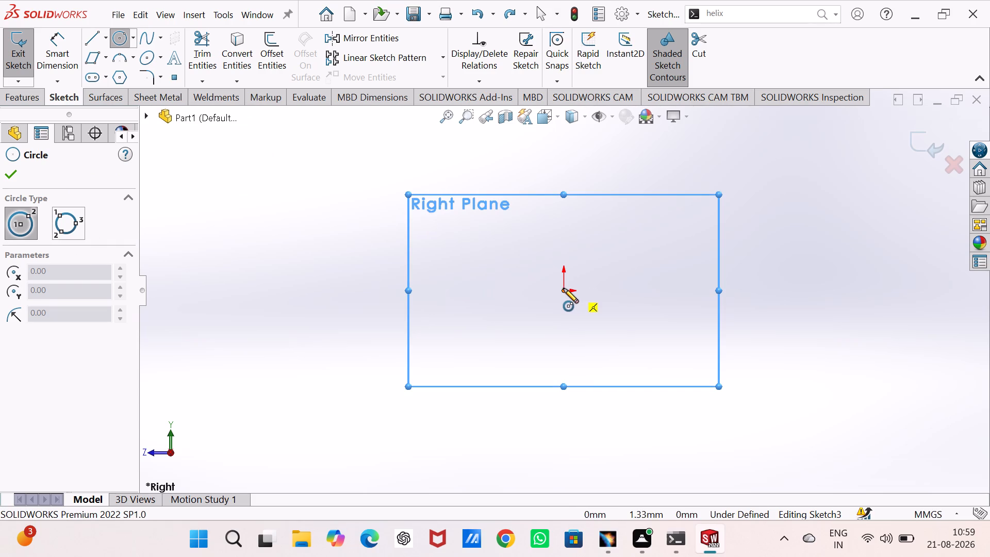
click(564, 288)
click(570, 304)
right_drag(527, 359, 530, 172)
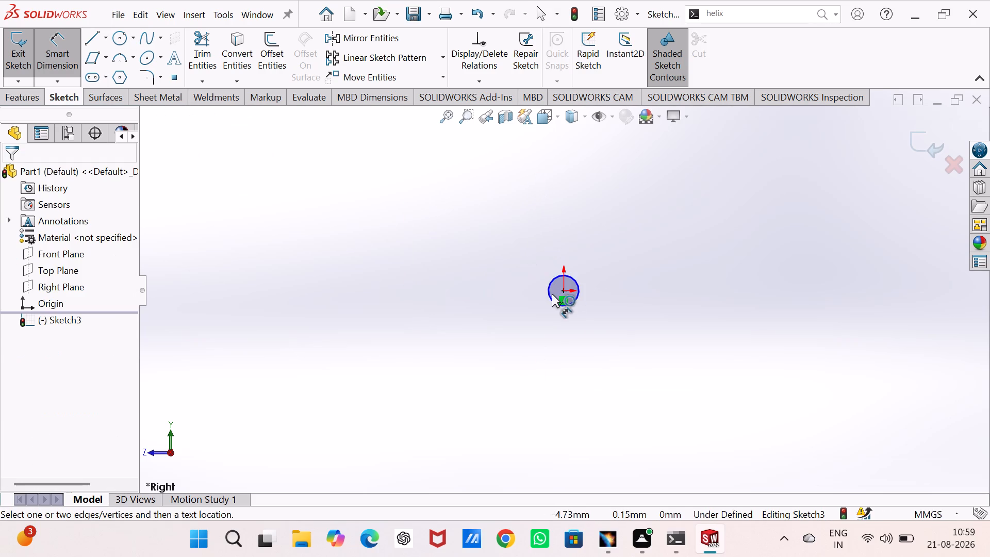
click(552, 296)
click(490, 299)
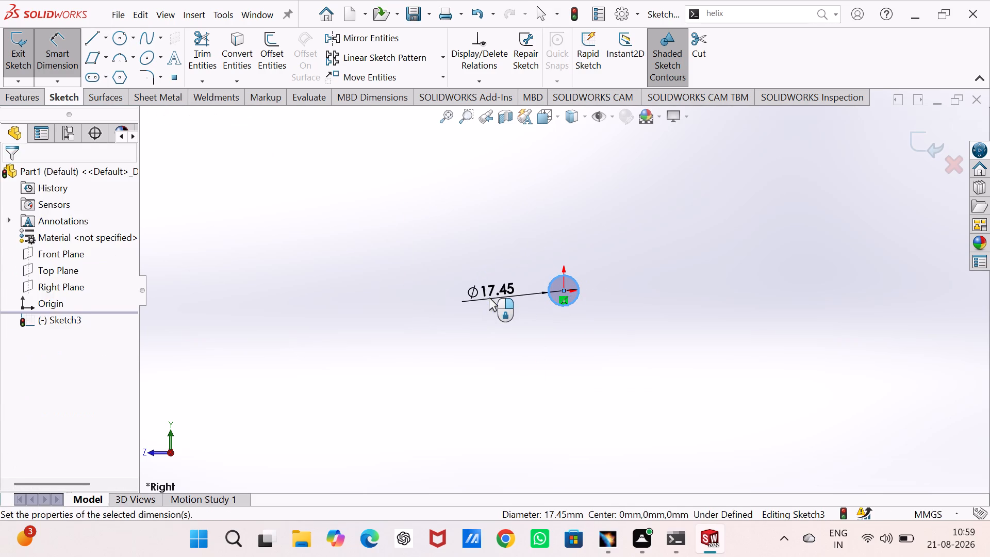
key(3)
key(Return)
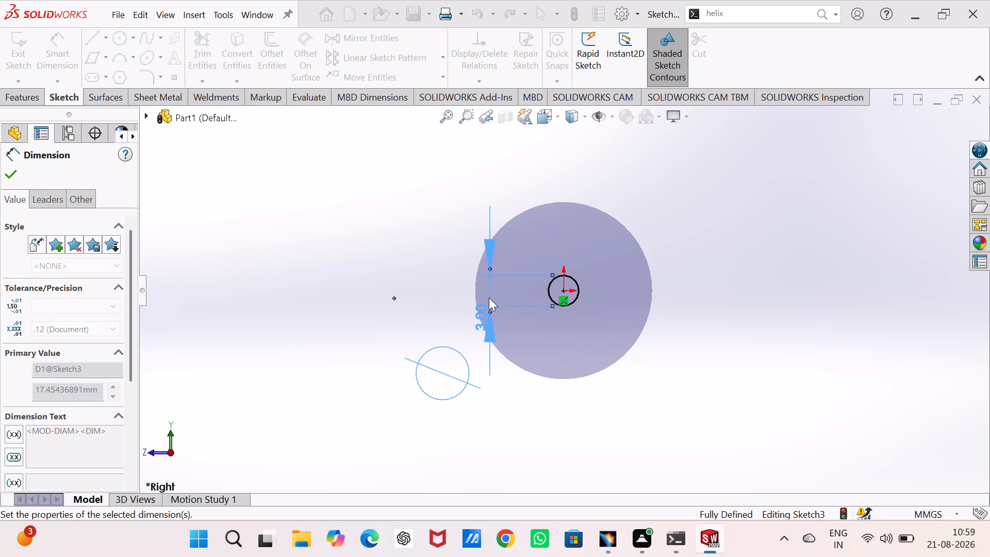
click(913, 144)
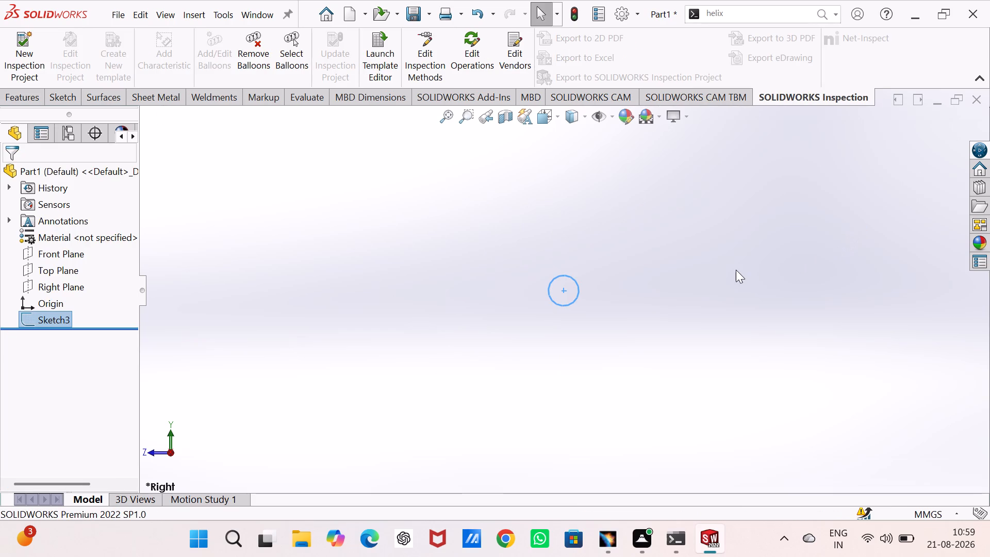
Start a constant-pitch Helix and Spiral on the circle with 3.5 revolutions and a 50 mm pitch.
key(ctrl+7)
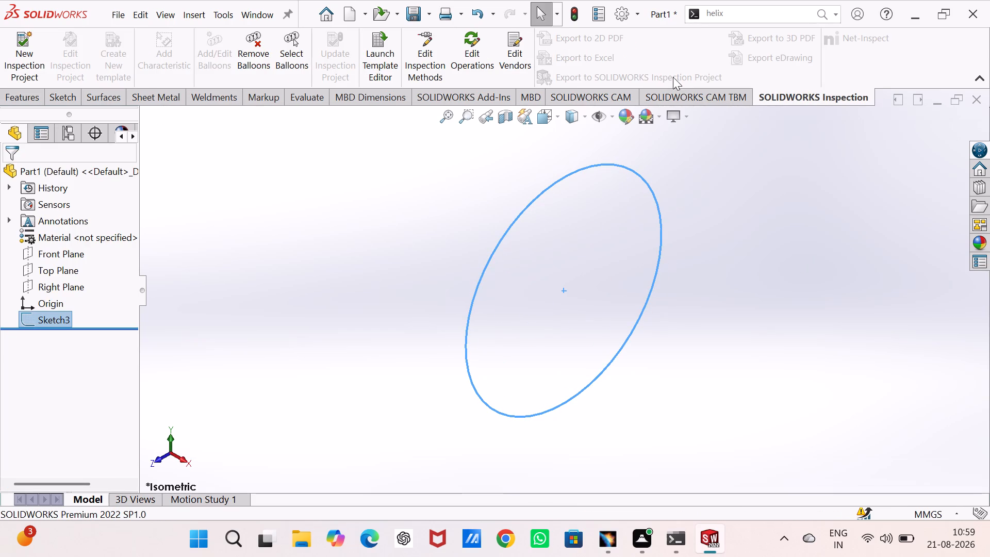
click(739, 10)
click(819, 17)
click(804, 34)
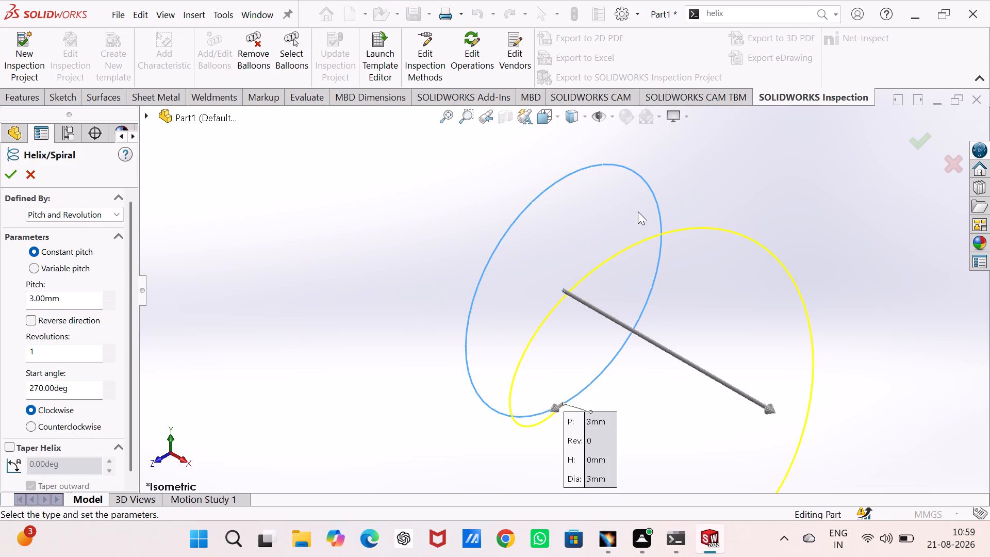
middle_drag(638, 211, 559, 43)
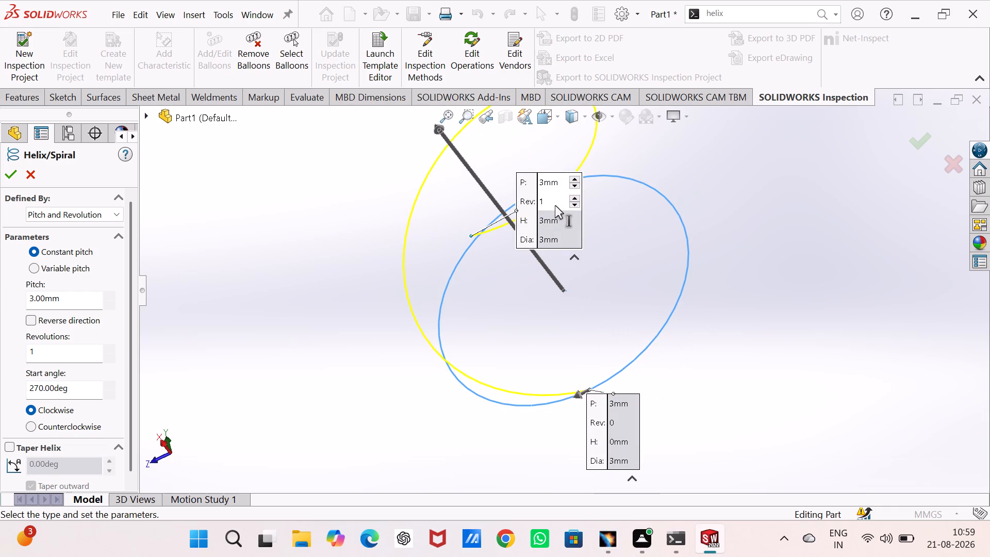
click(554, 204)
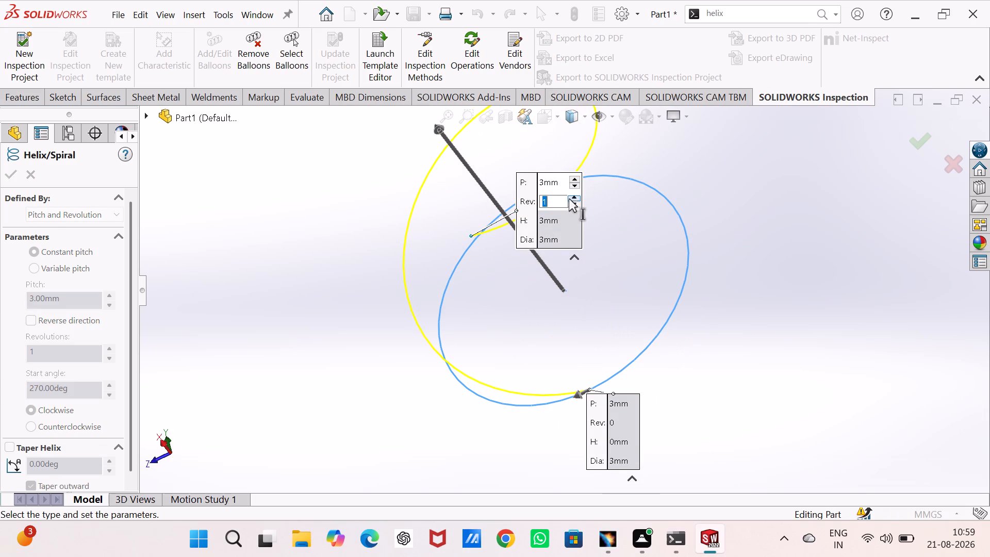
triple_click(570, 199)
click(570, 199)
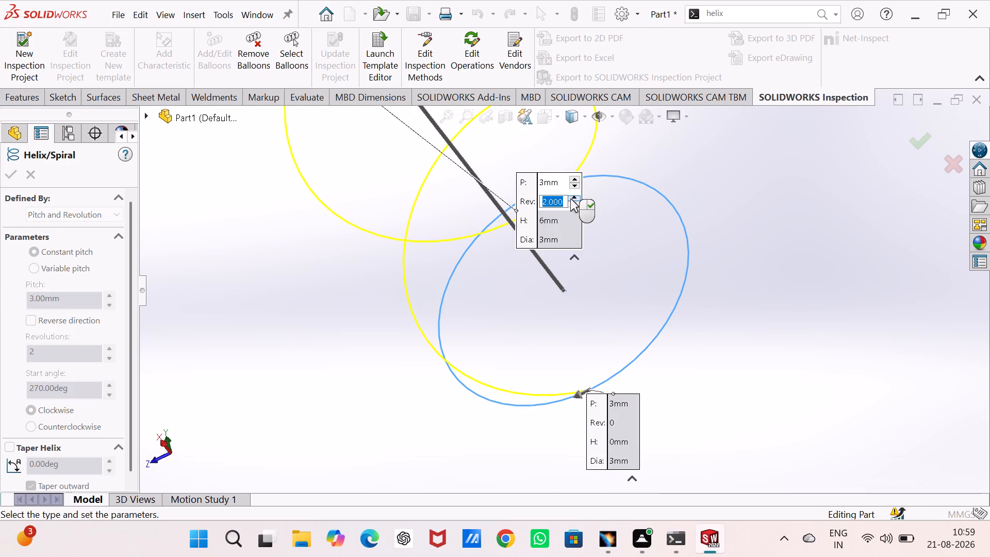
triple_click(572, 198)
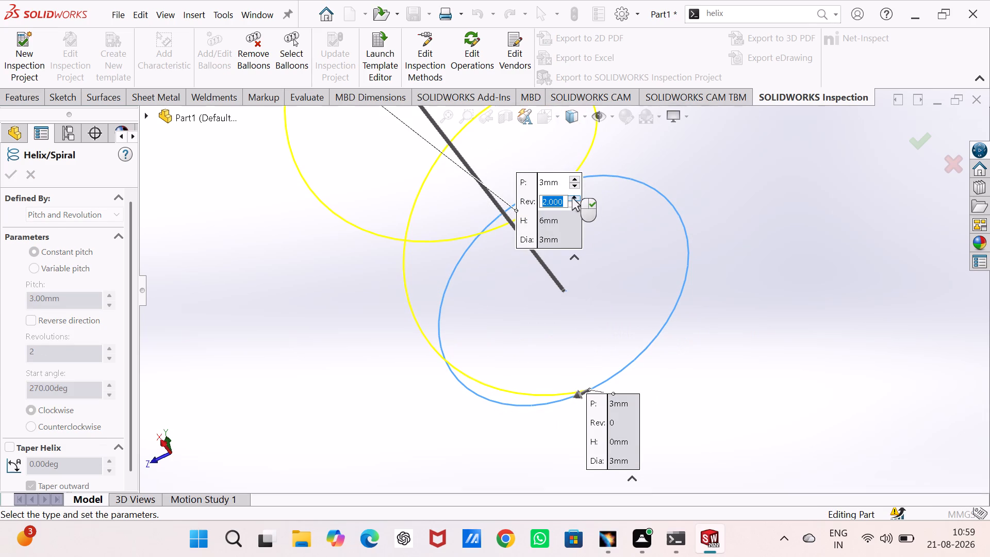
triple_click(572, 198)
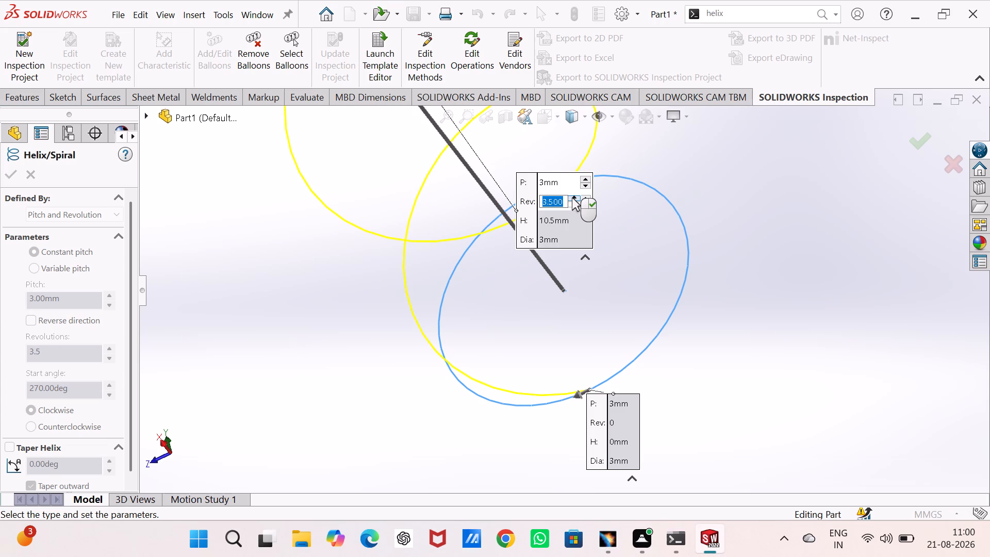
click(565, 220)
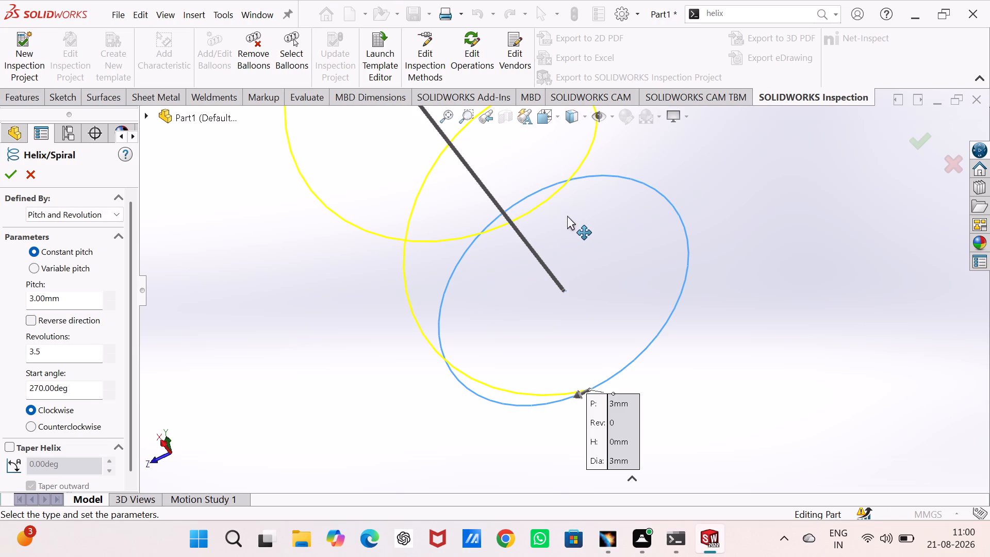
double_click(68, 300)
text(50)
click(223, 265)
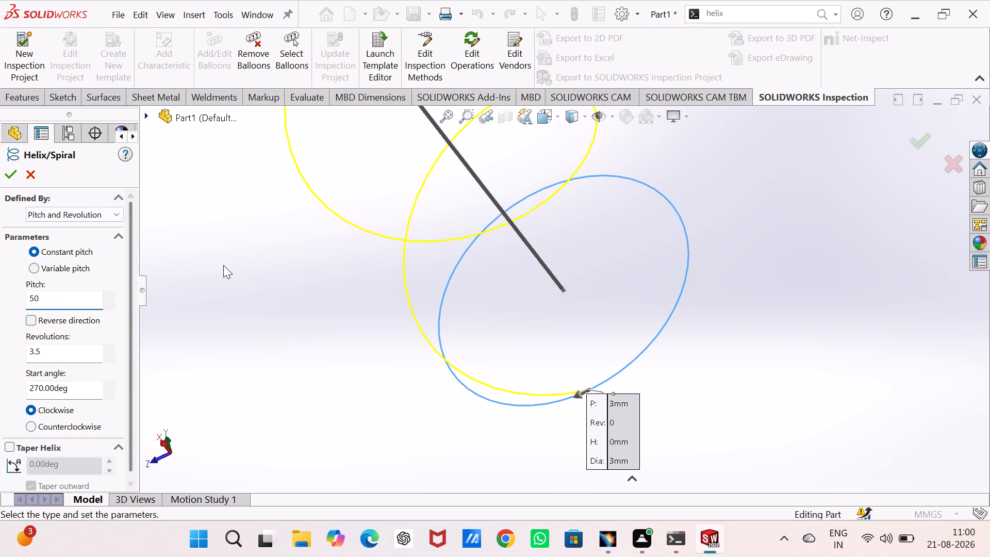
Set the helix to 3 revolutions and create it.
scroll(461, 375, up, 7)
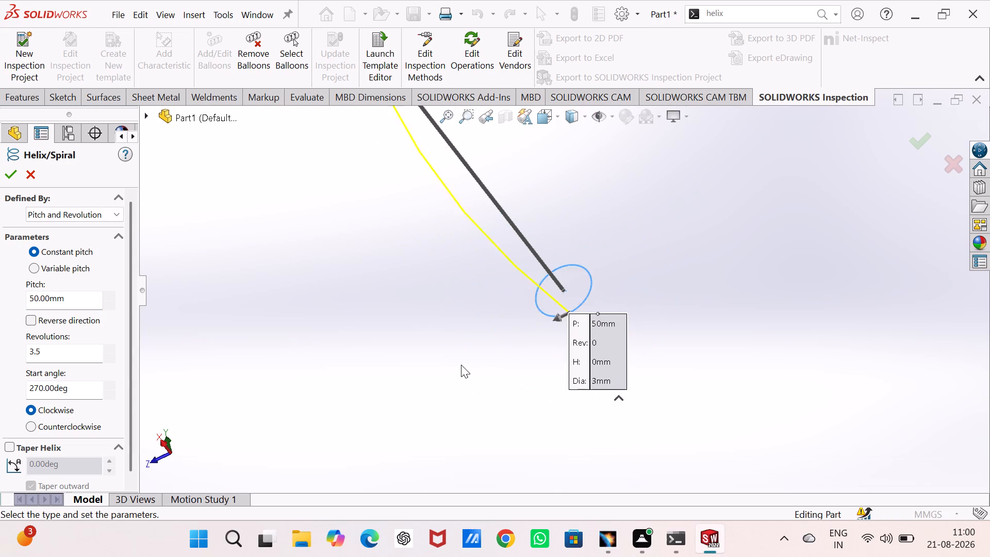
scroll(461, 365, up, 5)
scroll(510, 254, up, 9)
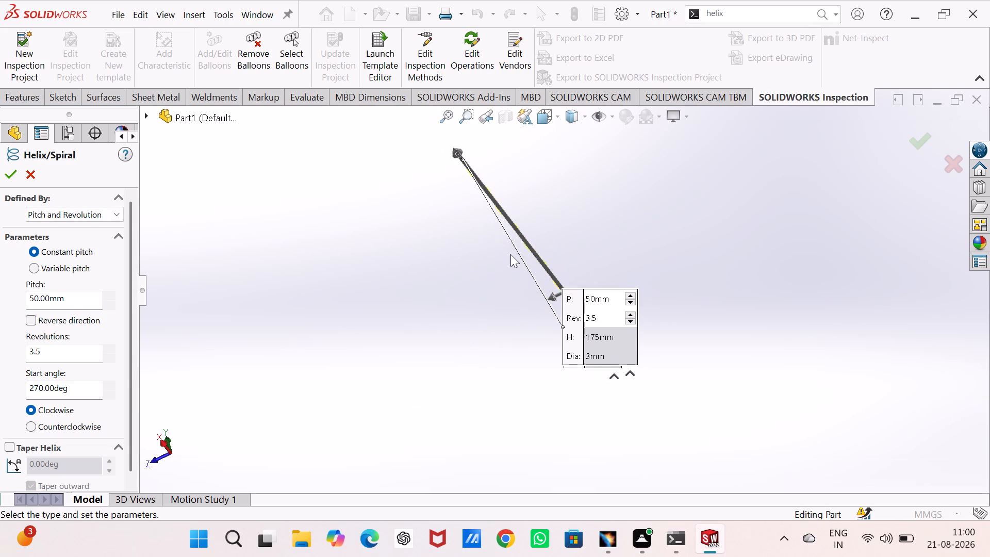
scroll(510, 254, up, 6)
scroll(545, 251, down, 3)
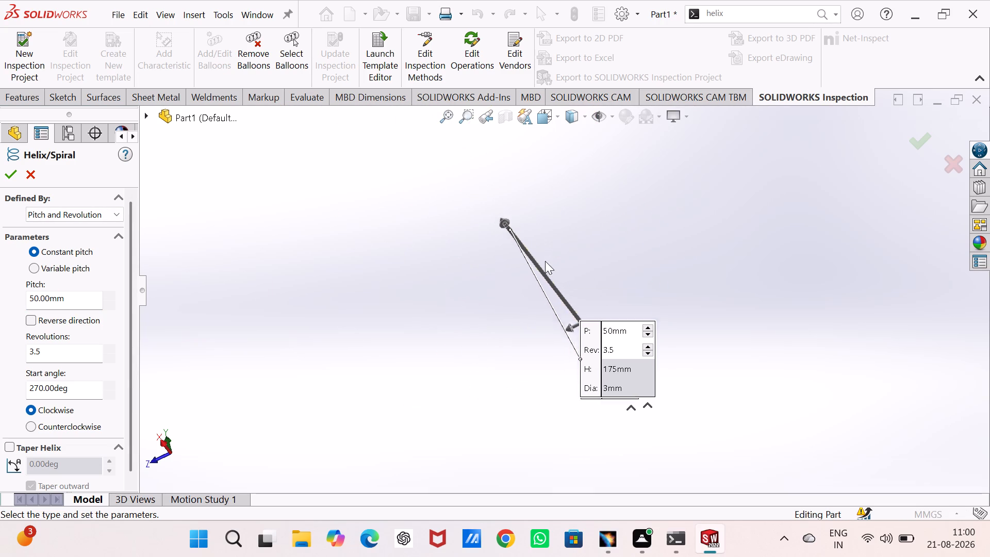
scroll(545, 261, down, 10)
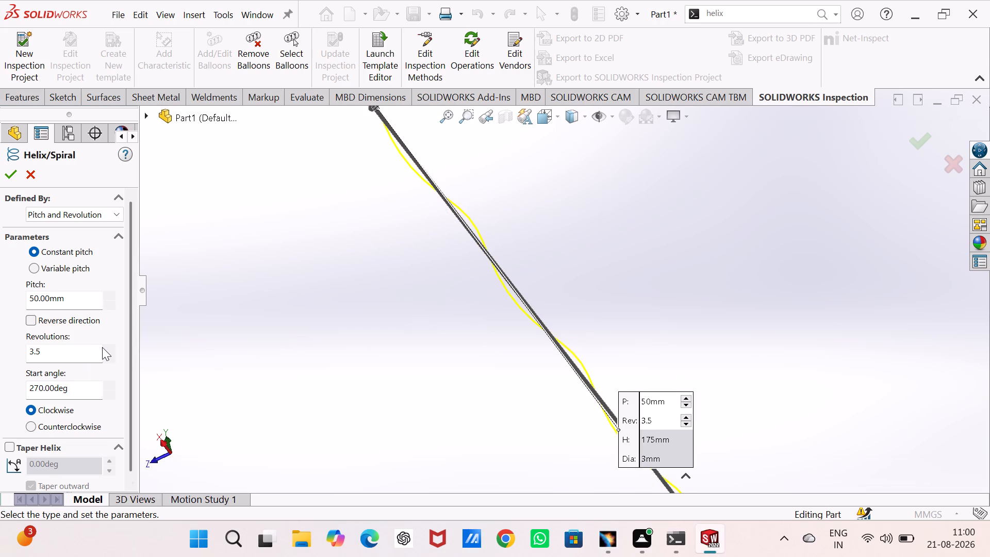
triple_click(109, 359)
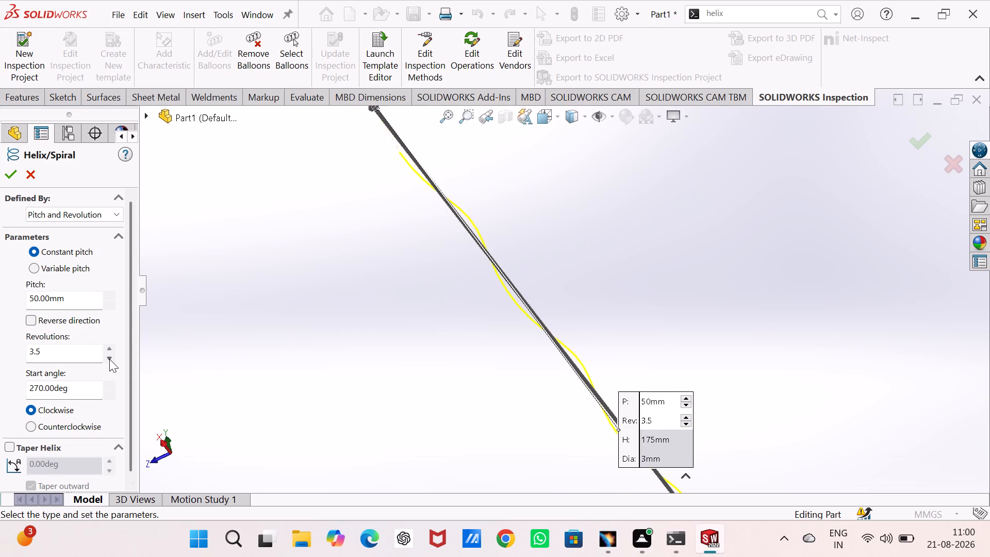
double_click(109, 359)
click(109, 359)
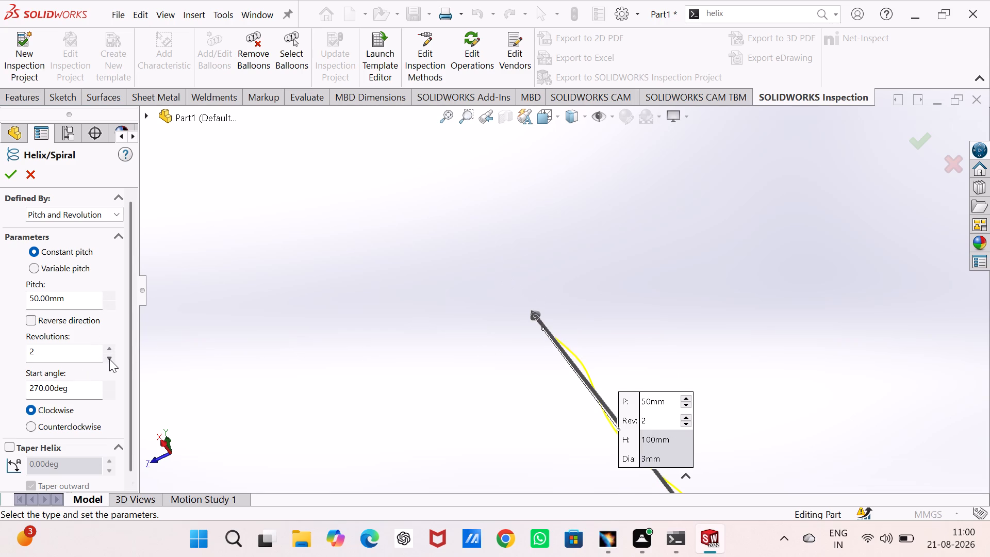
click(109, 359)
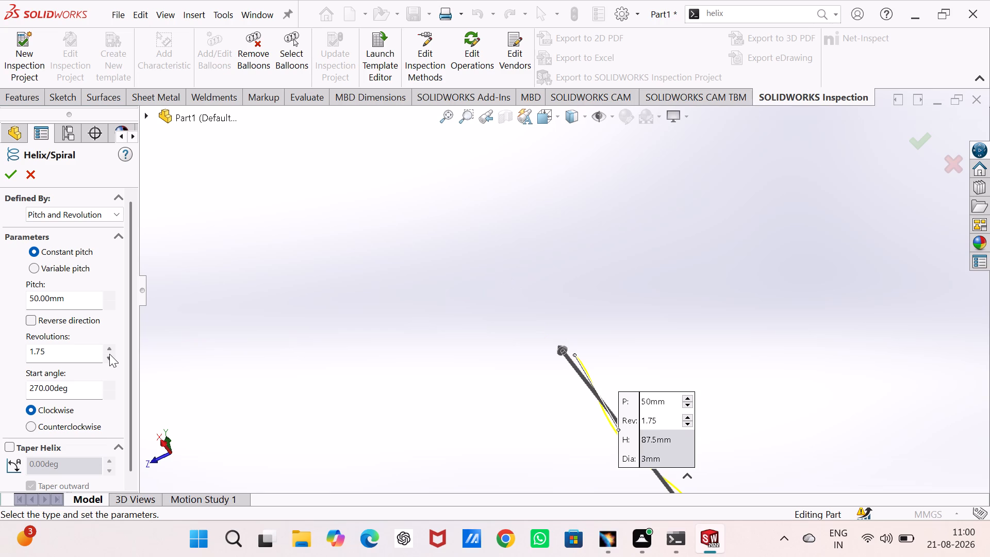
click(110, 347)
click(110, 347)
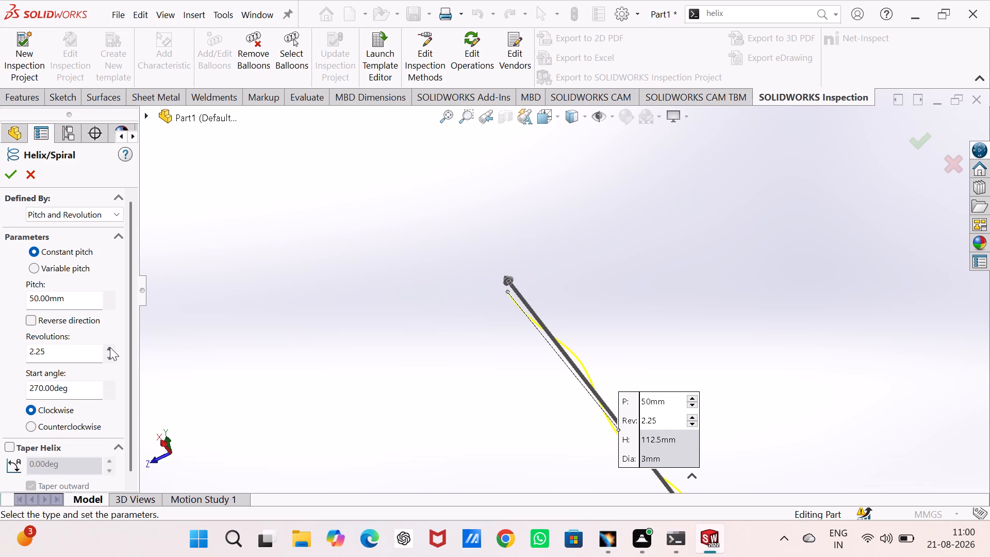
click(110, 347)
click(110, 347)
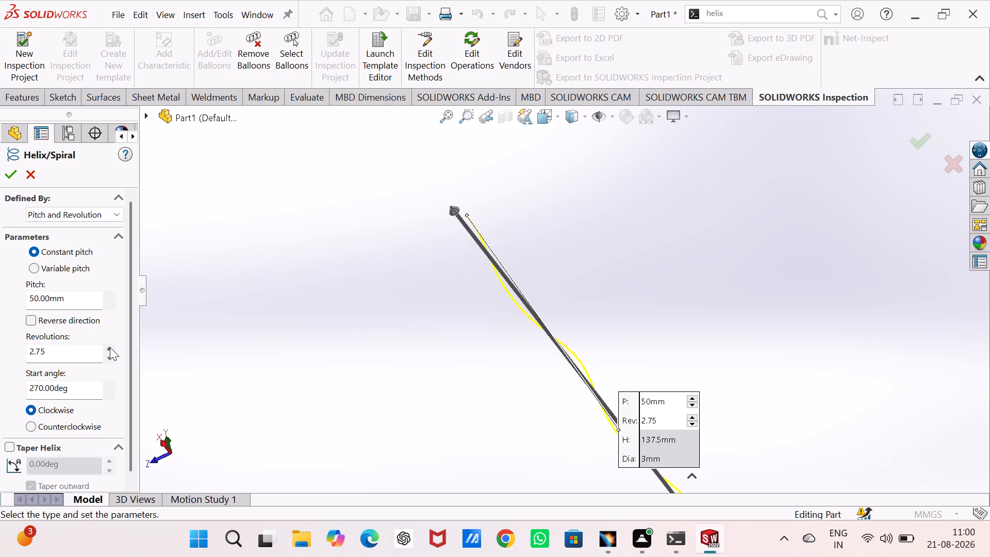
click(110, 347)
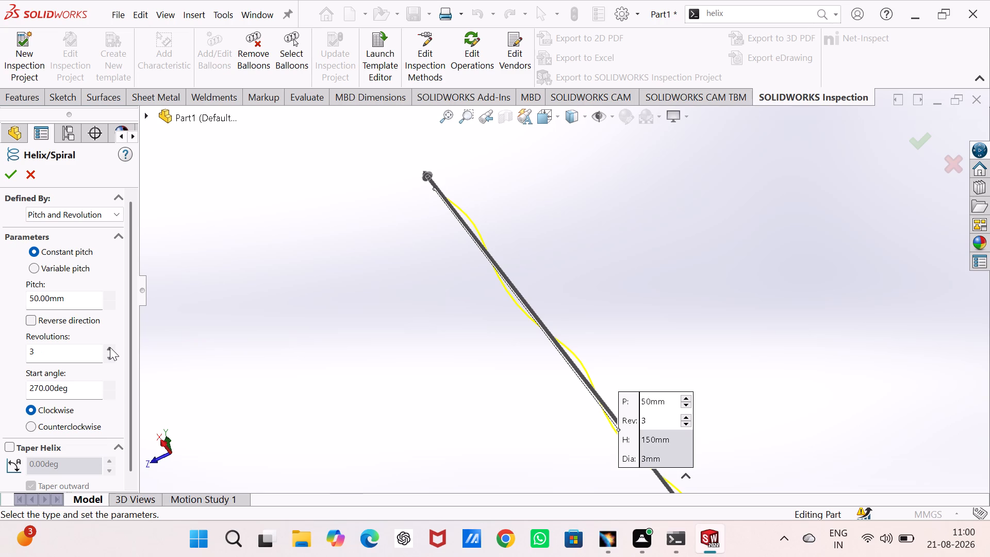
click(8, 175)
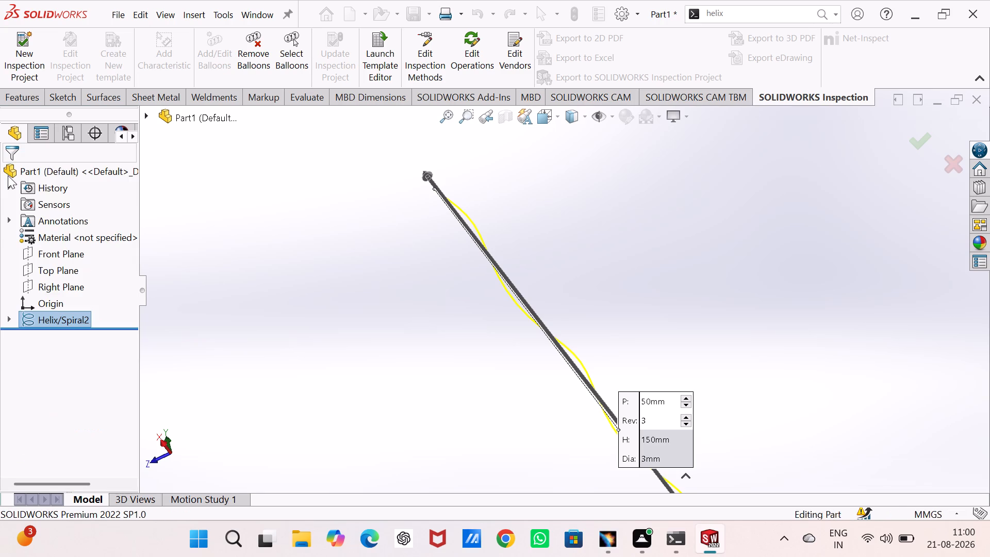
Examine the shape of the helix curve along its length from different angles.
click(366, 344)
middle_drag(381, 339, 382, 323)
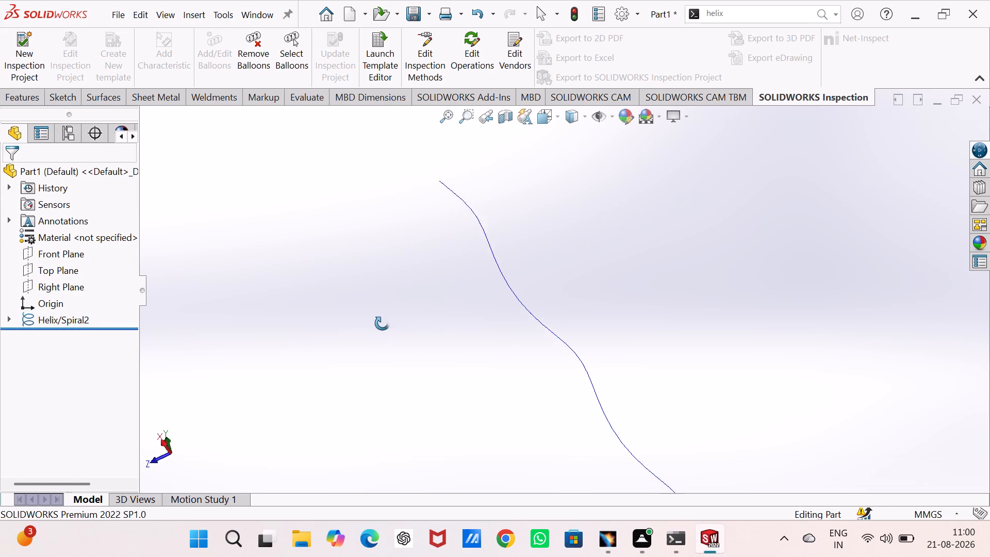
middle_drag(382, 323, 373, 109)
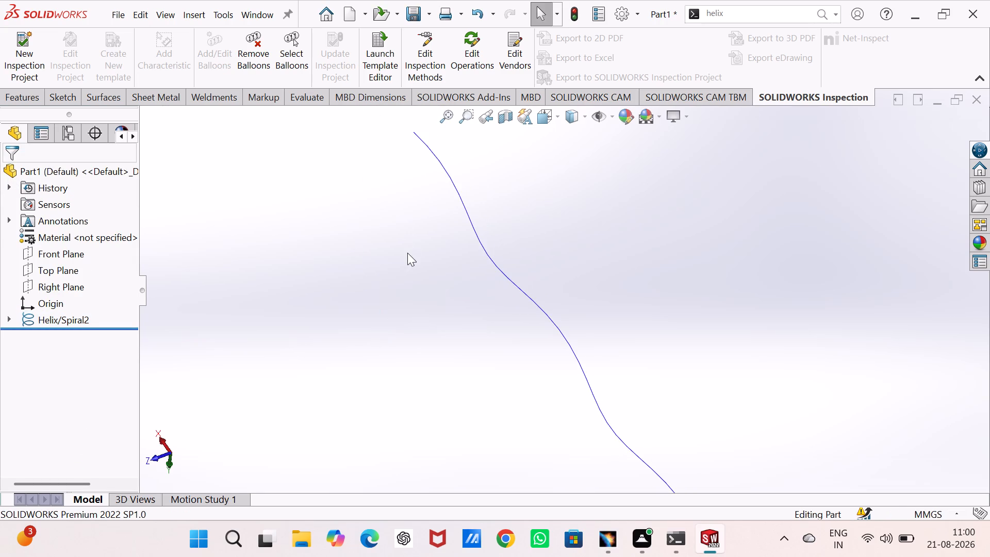
scroll(407, 252, down, 3)
scroll(403, 231, up, 9)
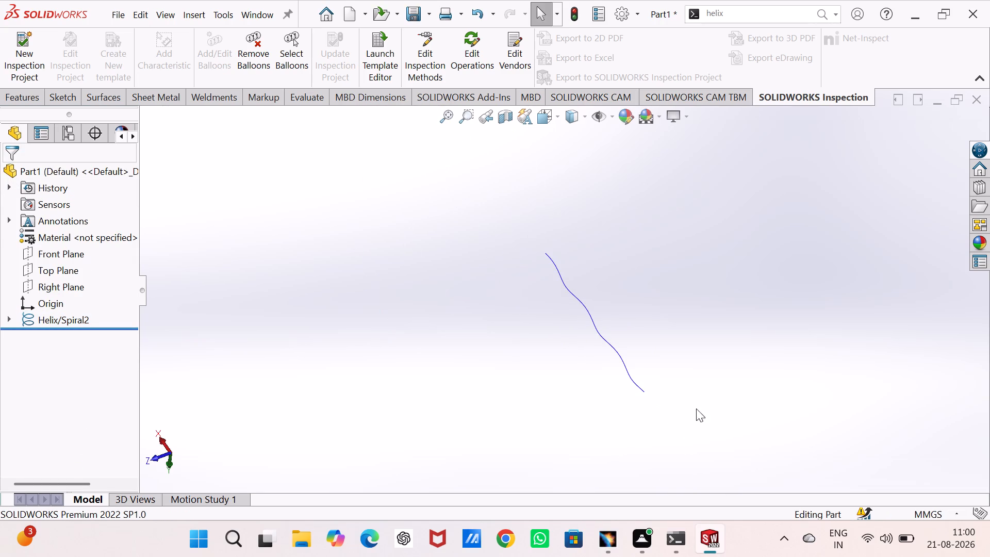
scroll(692, 405, down, 5)
scroll(554, 350, down, 4)
scroll(551, 350, up, 2)
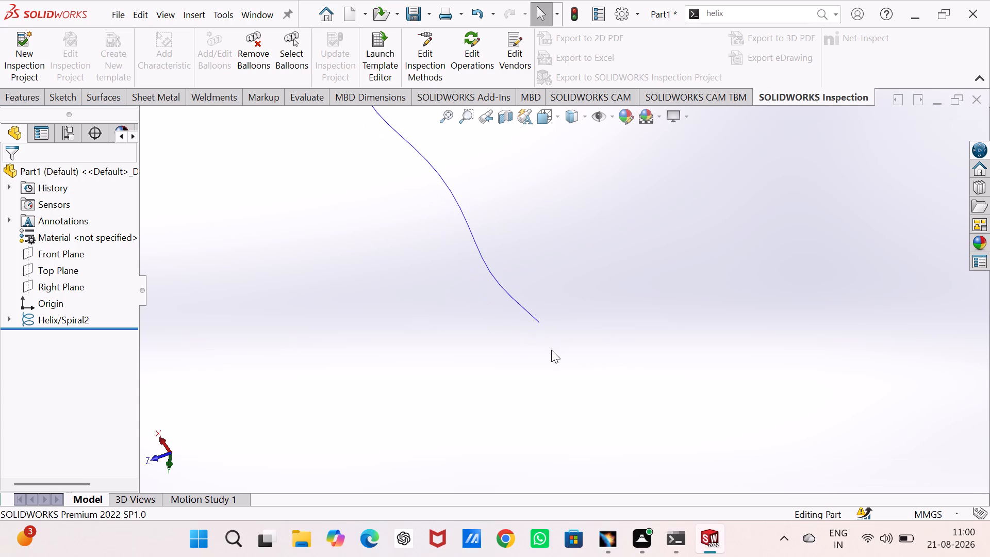
key(Escape)
key(Escape)
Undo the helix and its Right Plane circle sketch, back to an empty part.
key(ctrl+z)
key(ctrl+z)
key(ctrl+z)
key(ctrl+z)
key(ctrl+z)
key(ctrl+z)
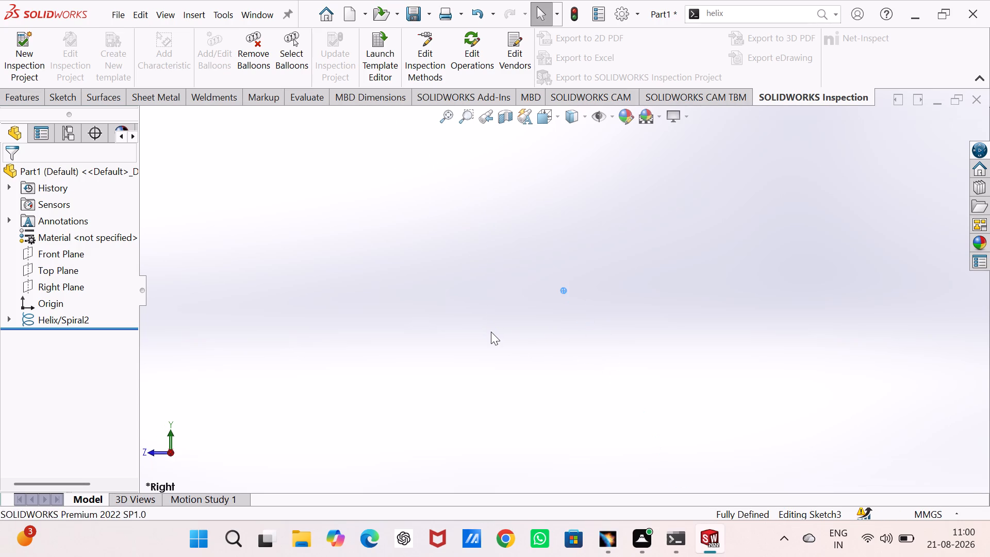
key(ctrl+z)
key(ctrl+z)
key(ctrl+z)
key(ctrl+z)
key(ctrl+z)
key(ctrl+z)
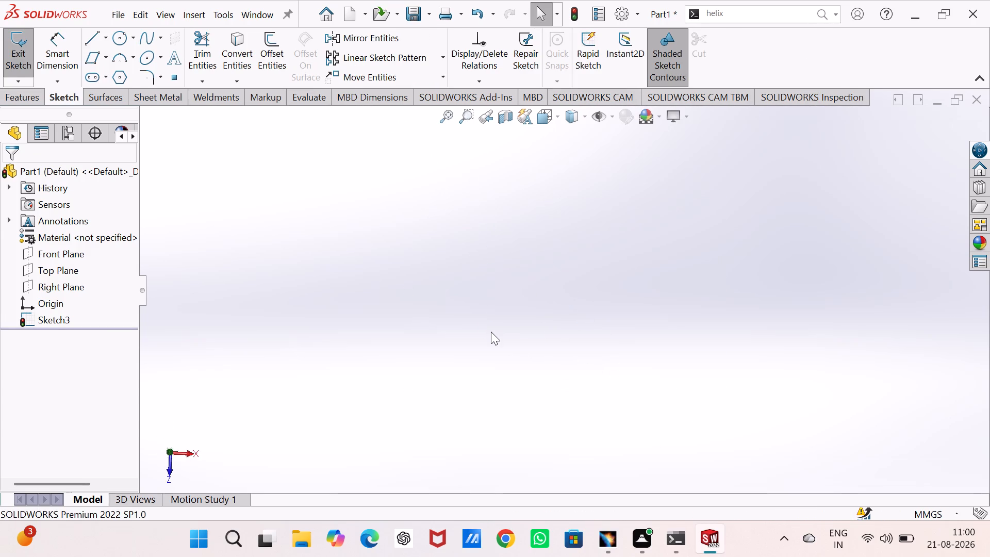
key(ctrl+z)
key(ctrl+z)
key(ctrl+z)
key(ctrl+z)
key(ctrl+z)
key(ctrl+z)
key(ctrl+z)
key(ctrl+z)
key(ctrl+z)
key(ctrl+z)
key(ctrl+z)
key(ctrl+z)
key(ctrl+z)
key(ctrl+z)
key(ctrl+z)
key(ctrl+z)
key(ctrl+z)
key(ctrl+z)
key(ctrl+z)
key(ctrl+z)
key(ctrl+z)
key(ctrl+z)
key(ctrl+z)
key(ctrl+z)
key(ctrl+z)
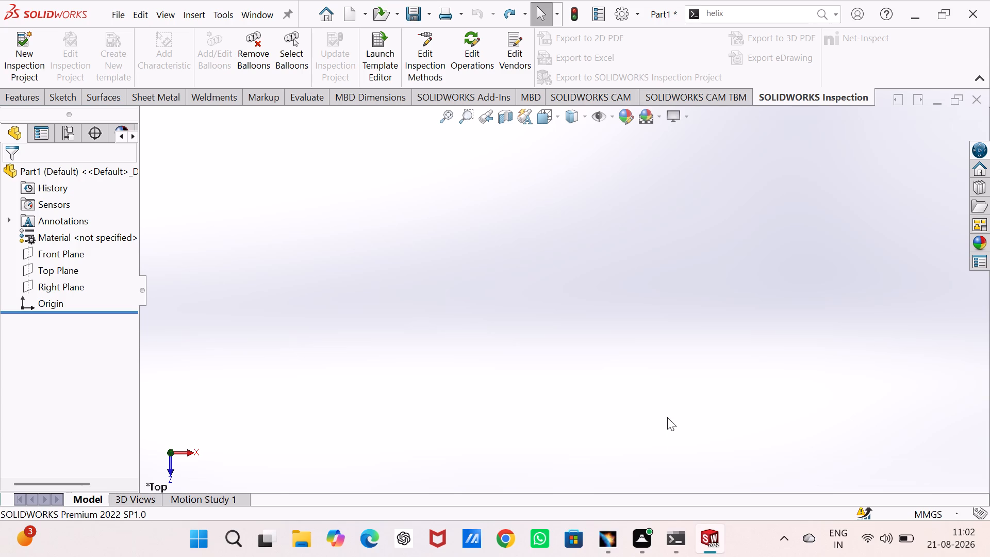
Start a Helix and Spiral on the Top Plane and sketch a circle about 41 mm in diameter centred on the origin.
click(88, 100)
click(49, 98)
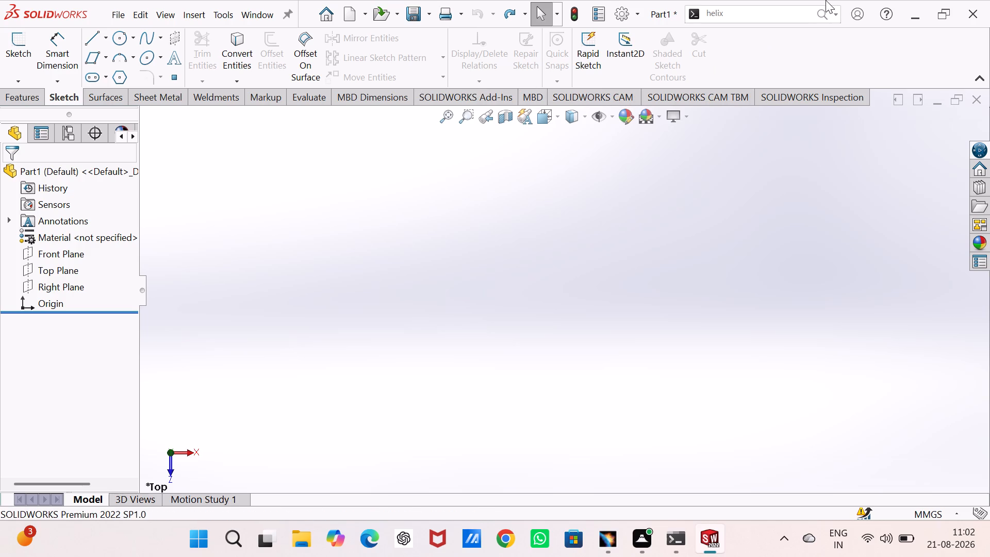
click(828, 15)
click(727, 35)
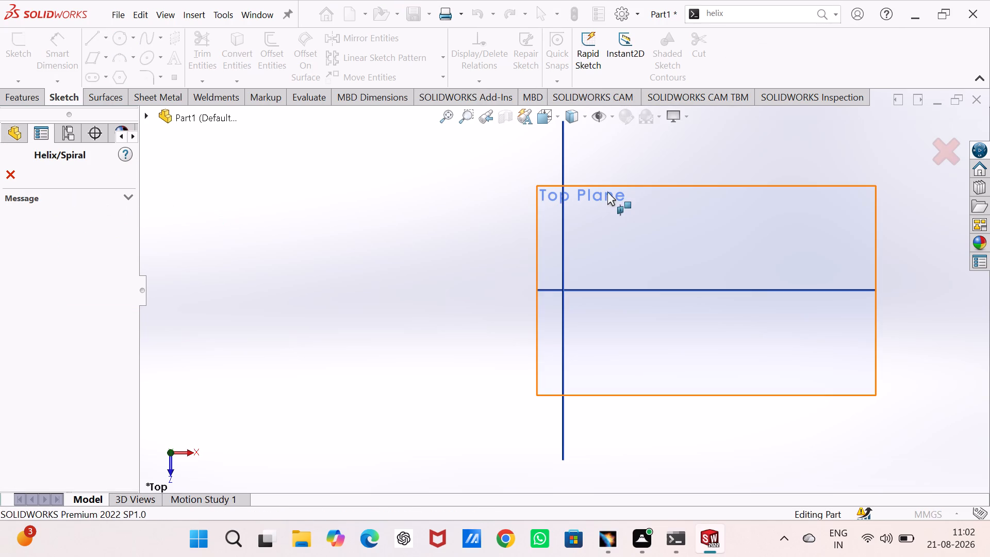
click(608, 201)
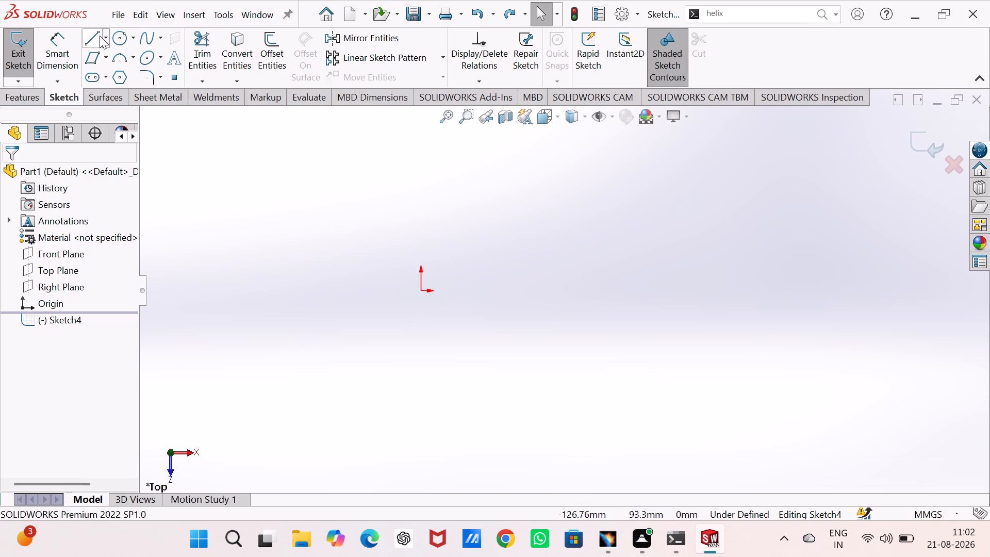
click(113, 40)
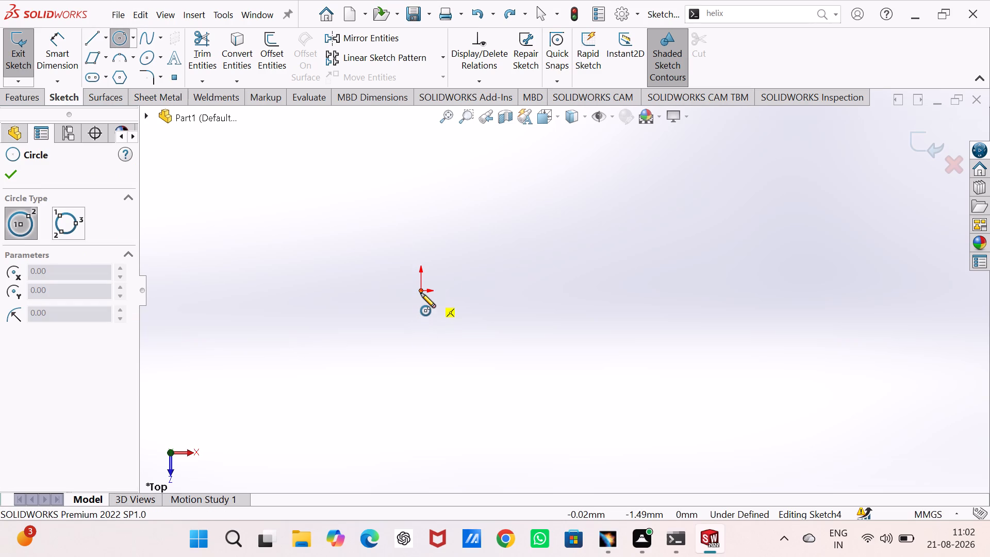
click(421, 290)
click(434, 327)
Dimension the circle's diameter to 3 mm and finish the sketch.
right_drag(440, 408, 493, 254)
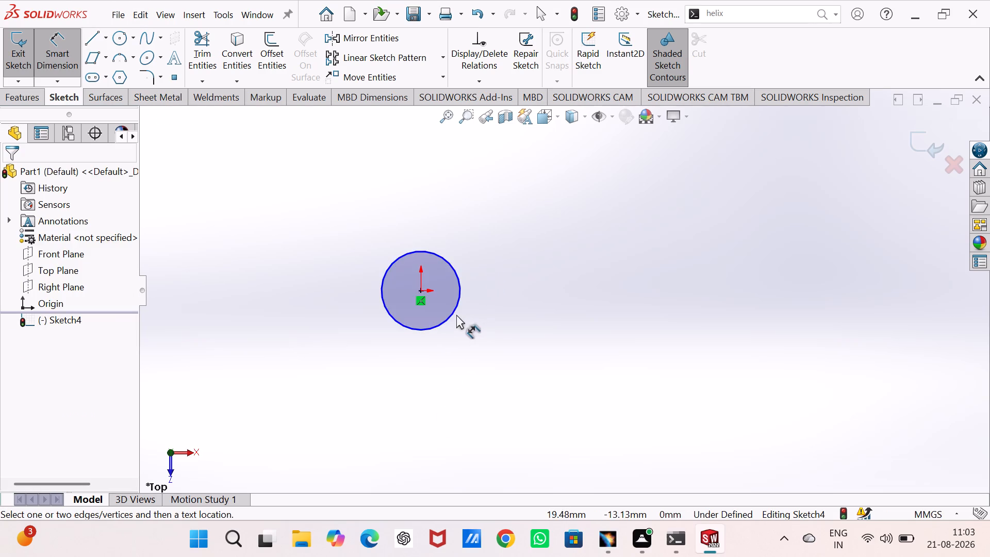
click(454, 312)
click(278, 358)
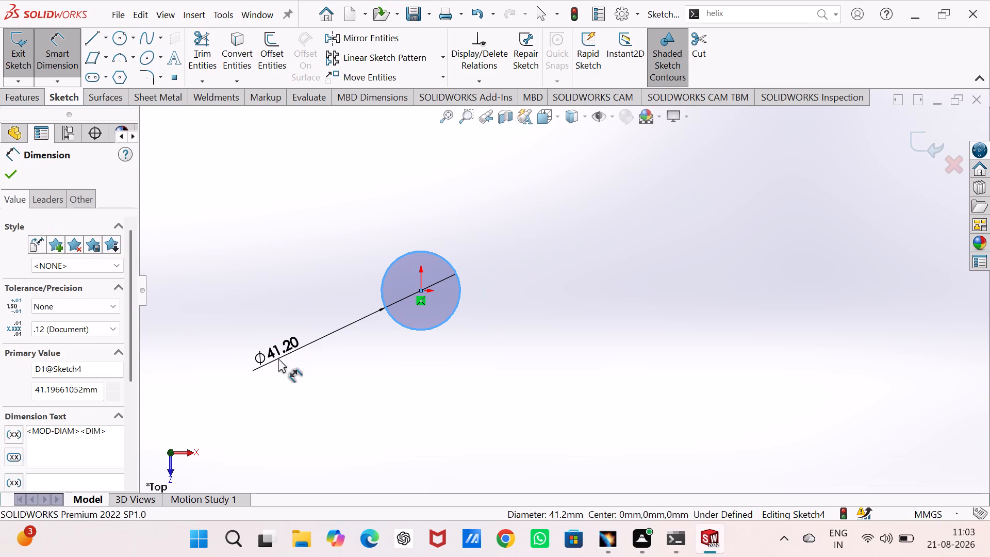
text(30)
key(BackSpace)
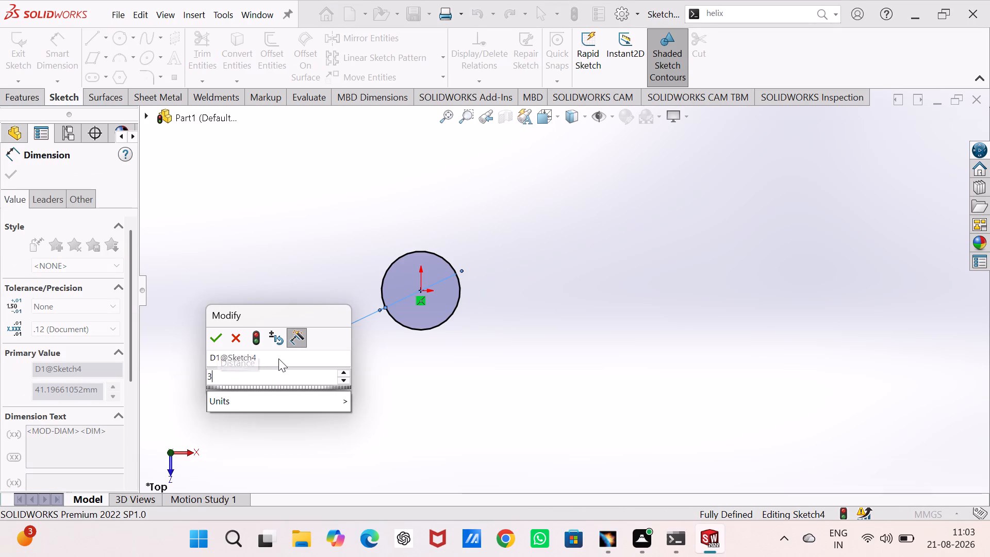
key(Return)
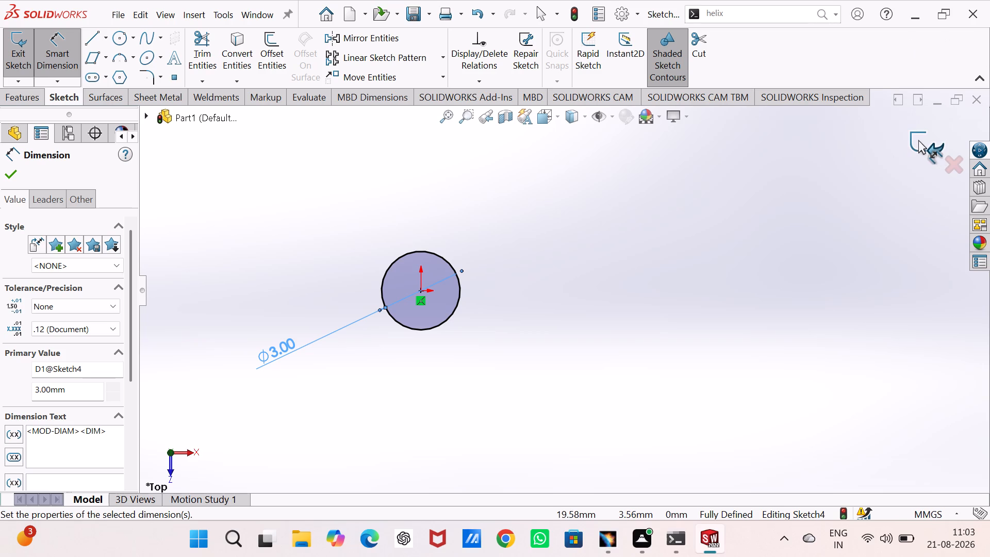
click(918, 140)
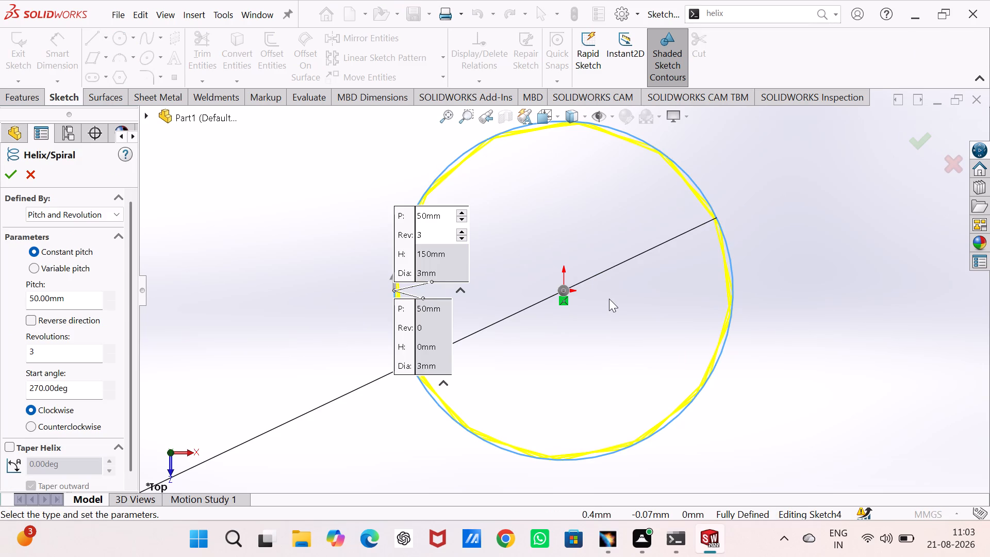
Define the helix by Height and Revolution and set its height to 50 mm.
key(ctrl+7)
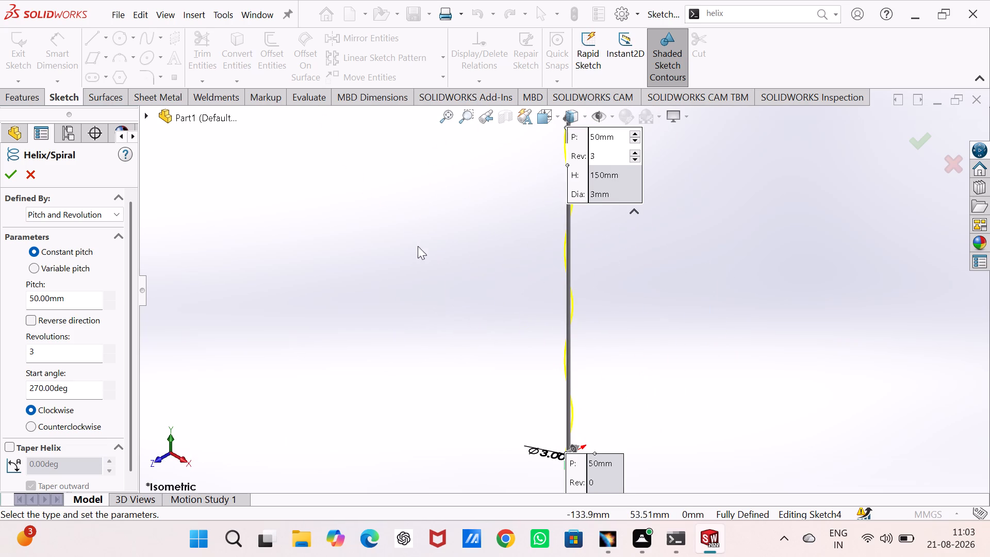
click(98, 216)
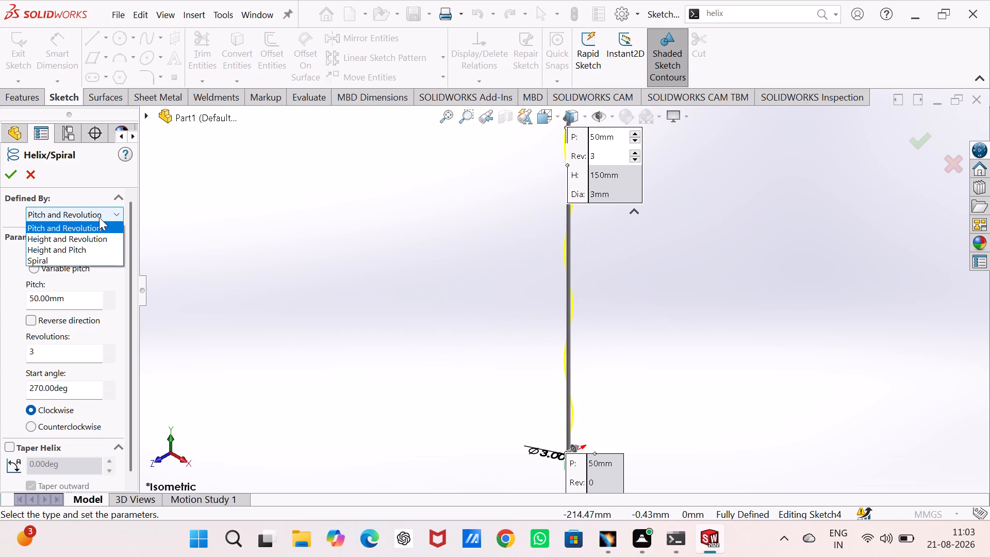
click(104, 232)
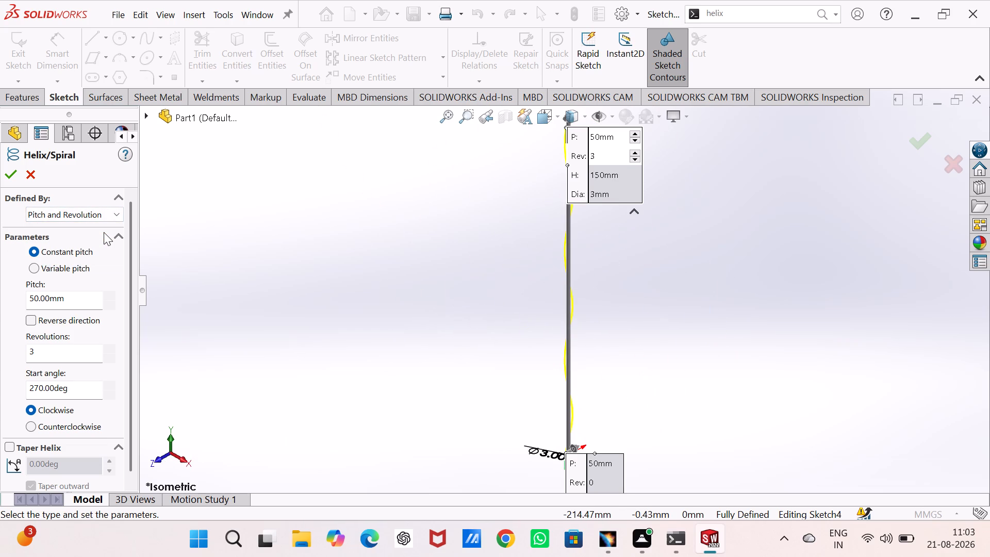
click(107, 215)
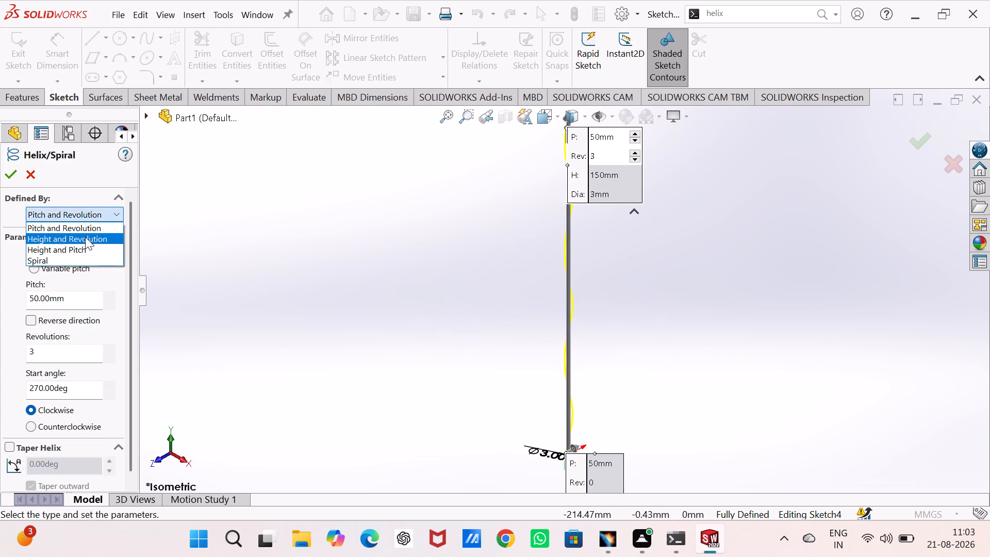
click(85, 237)
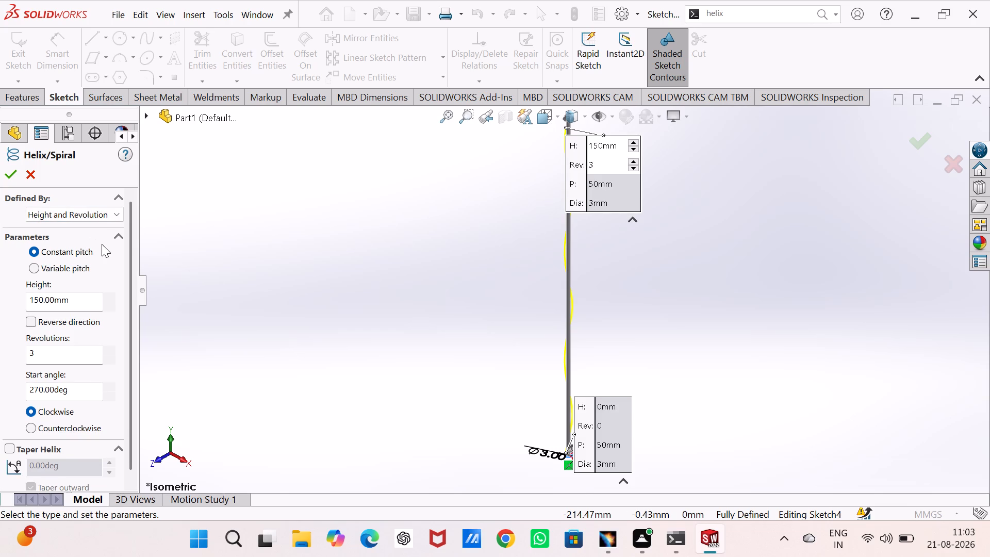
double_click(81, 301)
text(50)
click(240, 289)
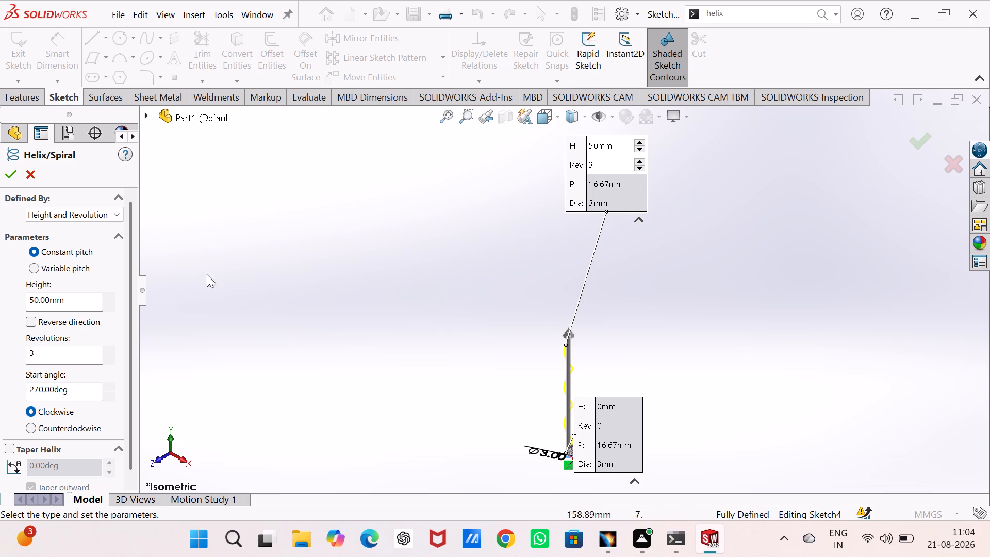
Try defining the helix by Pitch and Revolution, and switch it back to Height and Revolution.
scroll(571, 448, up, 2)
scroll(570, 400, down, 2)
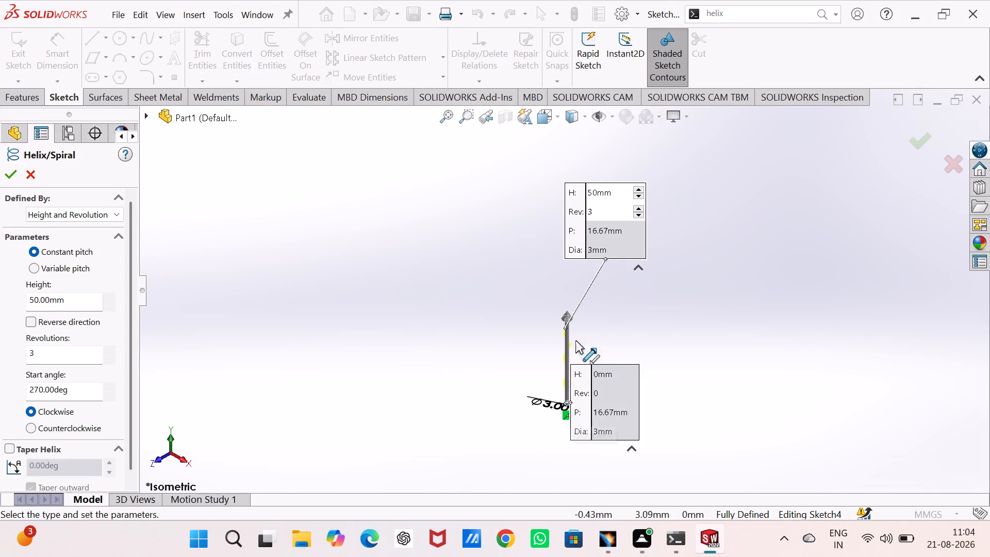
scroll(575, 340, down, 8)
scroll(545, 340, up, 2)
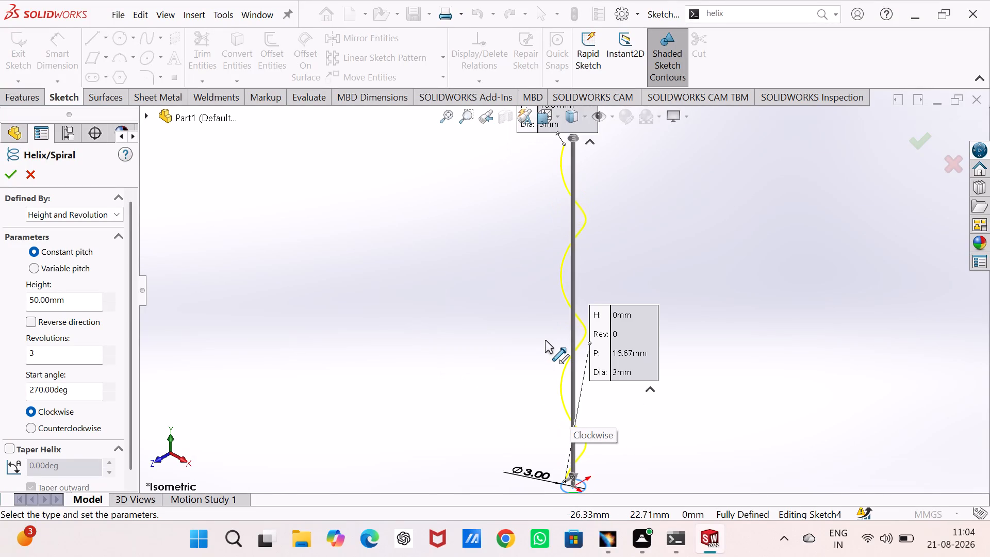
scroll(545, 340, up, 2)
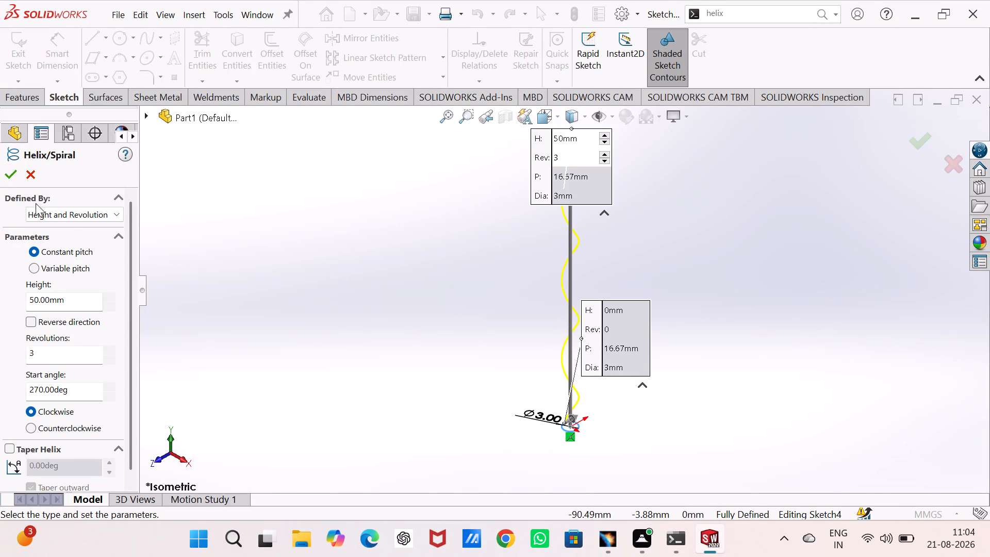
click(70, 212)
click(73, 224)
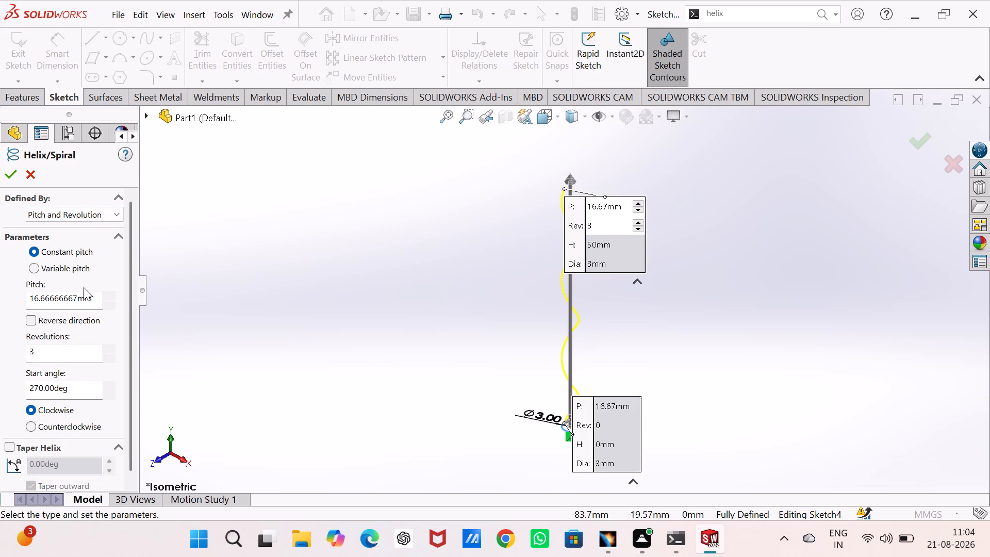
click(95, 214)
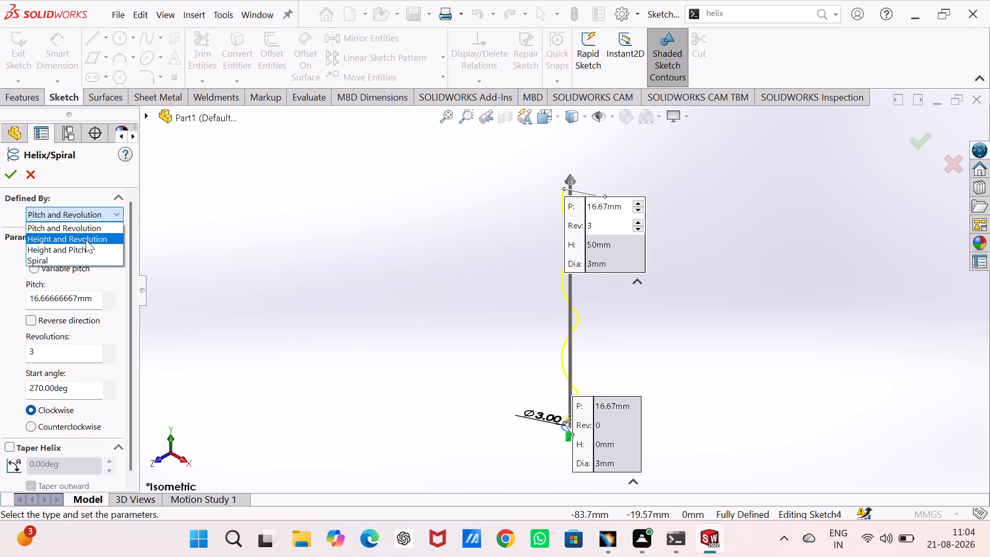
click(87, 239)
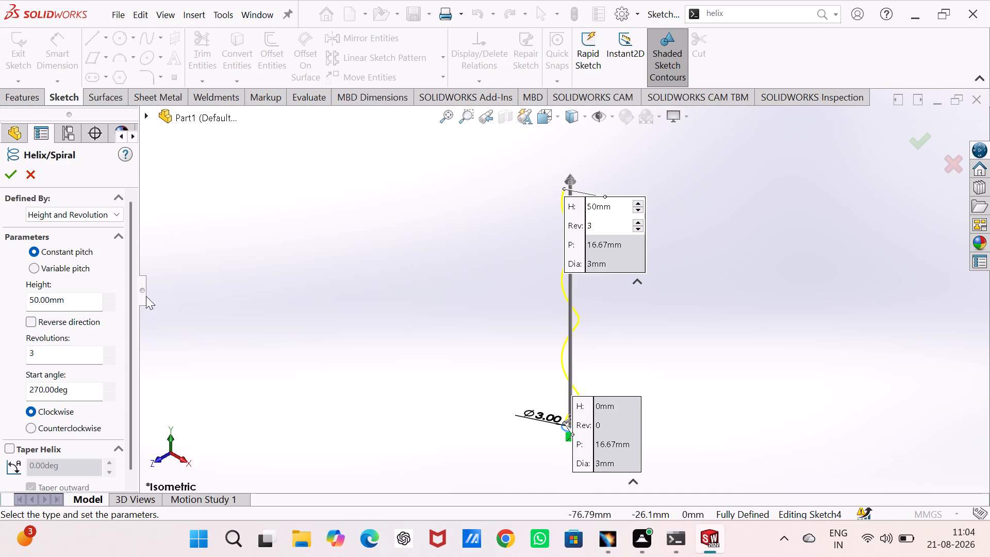
Open the helix's start angle for editing.
drag(135, 282, 134, 315)
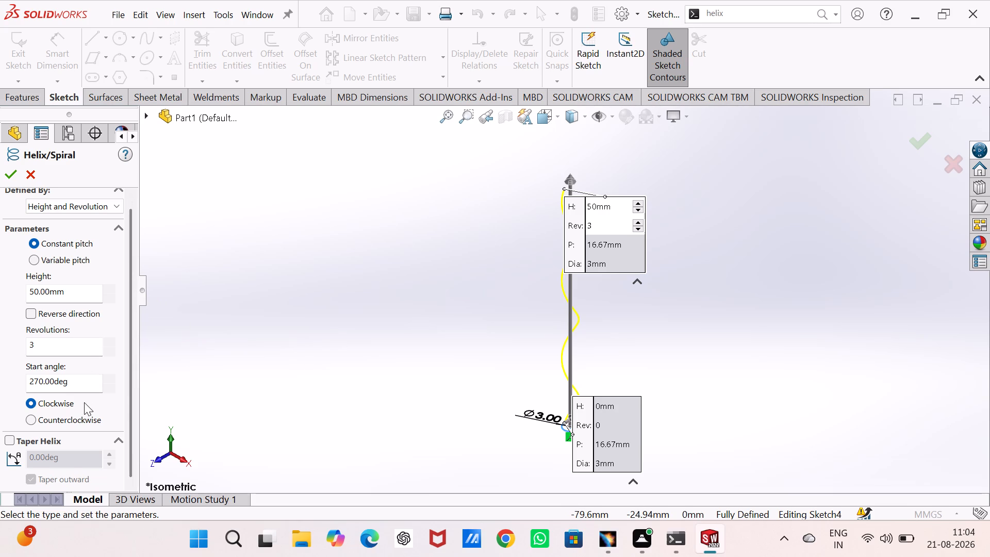
double_click(73, 383)
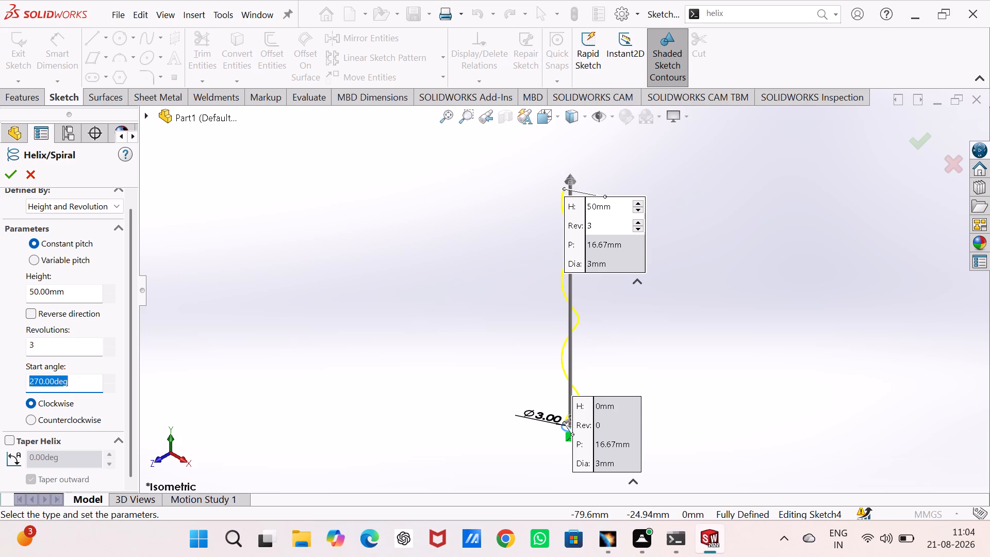
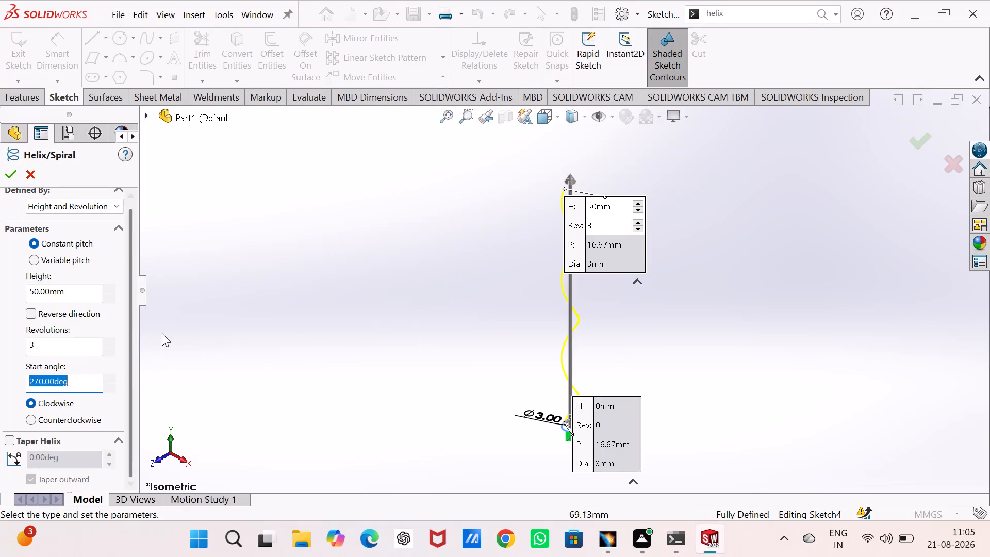
Finish the clockwise constant-pitch helix with 50 mm height, 3 revolutions and a 270° start angle.
click(156, 330)
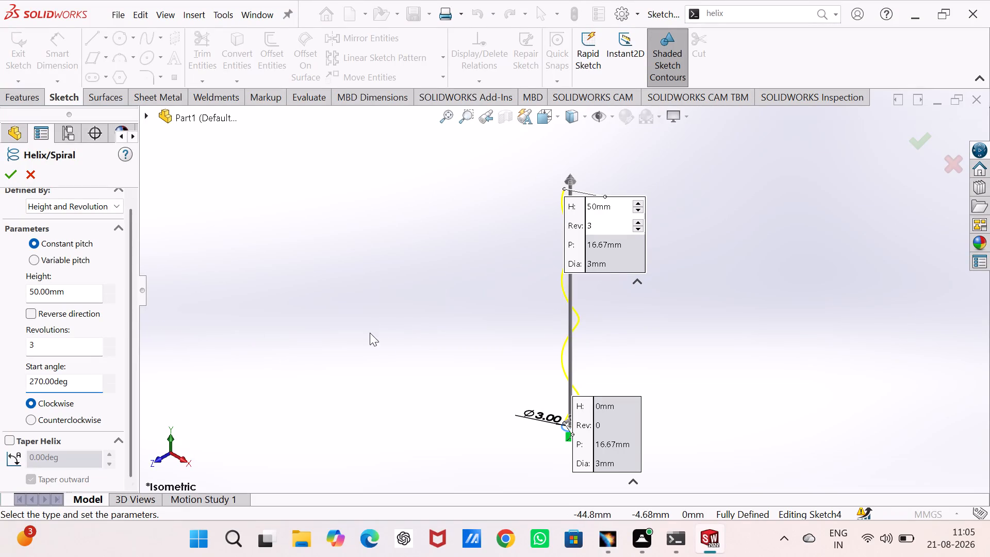
click(13, 178)
Examine the finished helix from several angles, along with its dimensions and its base circle sketch.
click(447, 302)
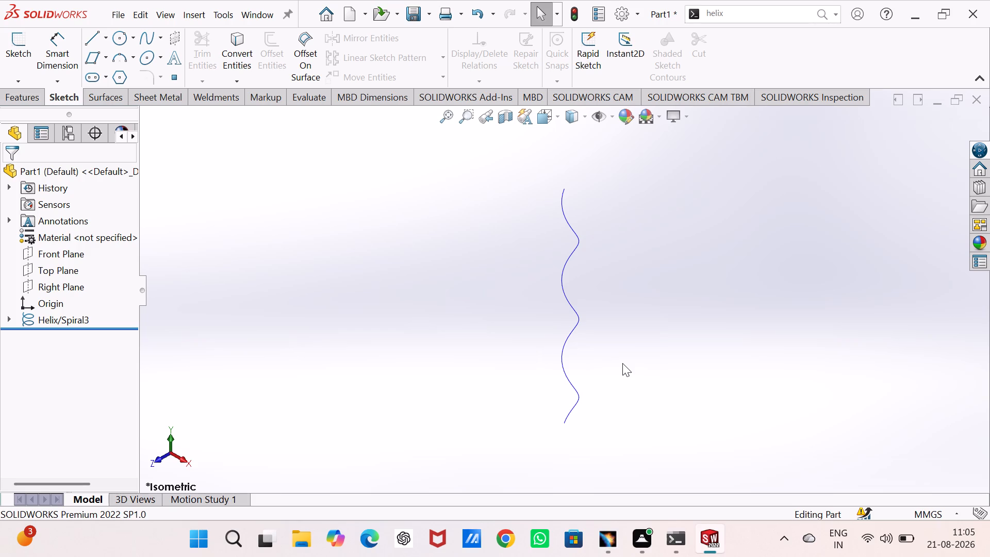
middle_drag(579, 366, 529, 376)
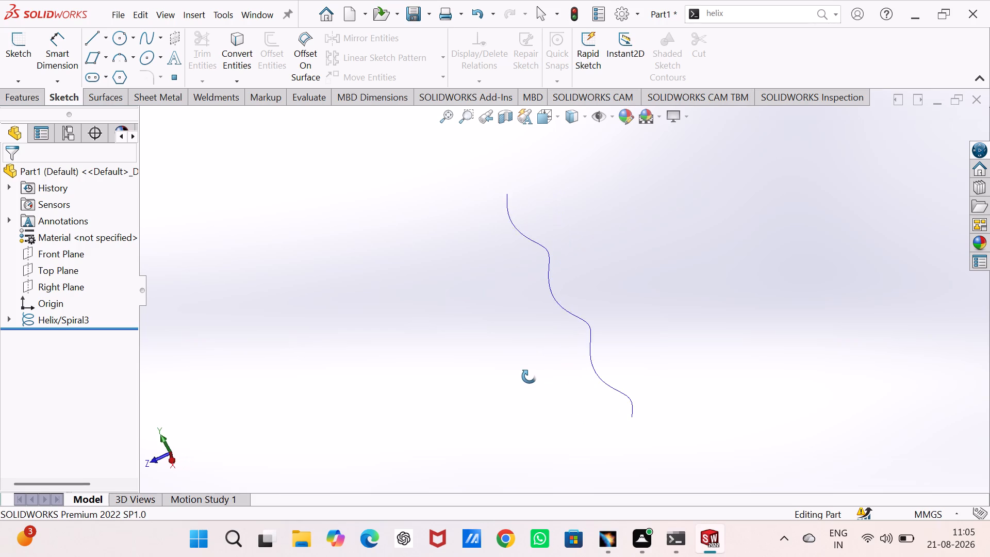
middle_drag(529, 376, 524, 338)
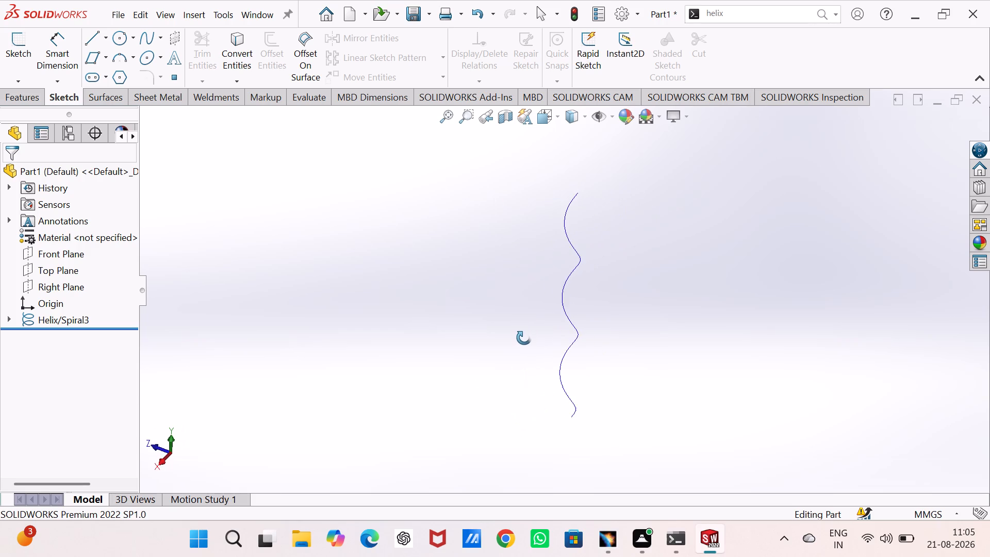
middle_drag(524, 338, 523, 337)
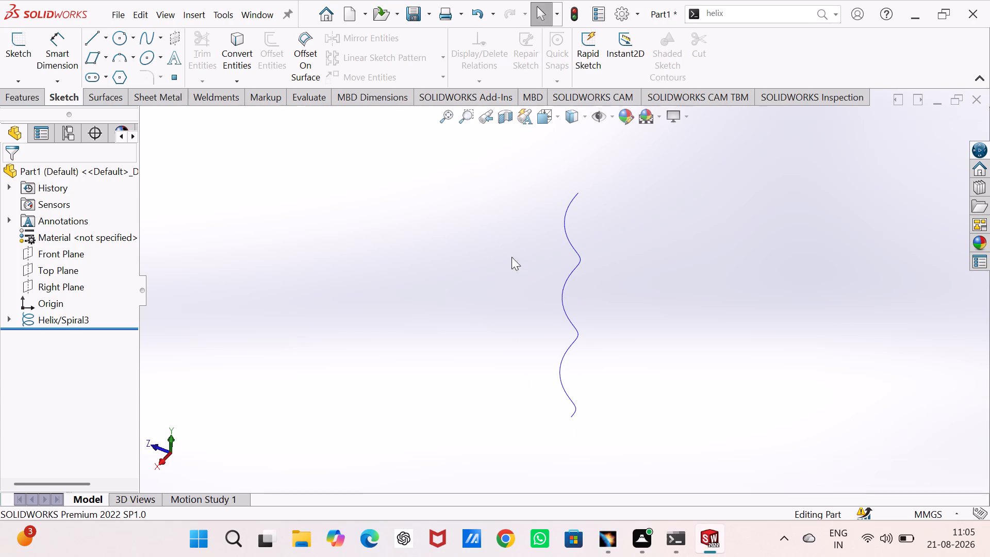
double_click(80, 317)
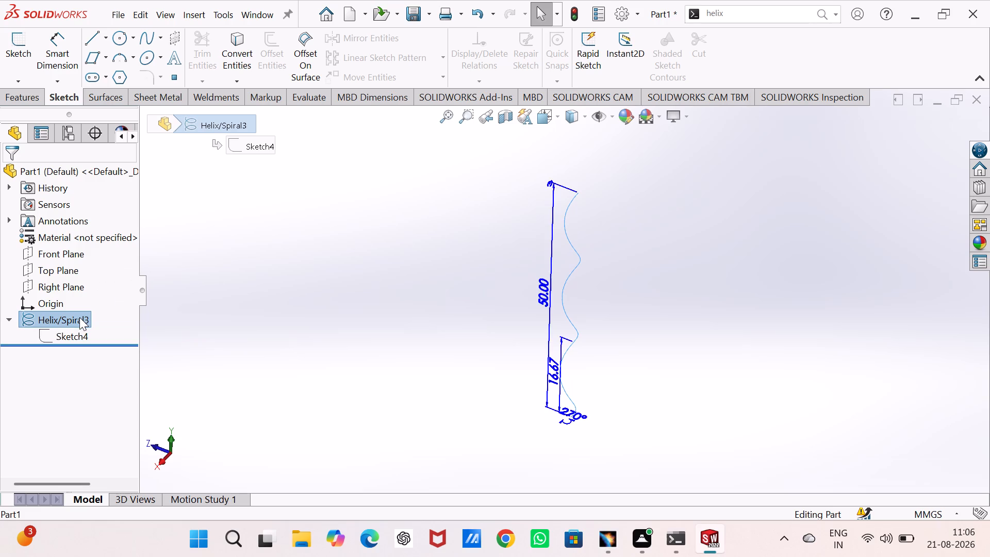
click(350, 309)
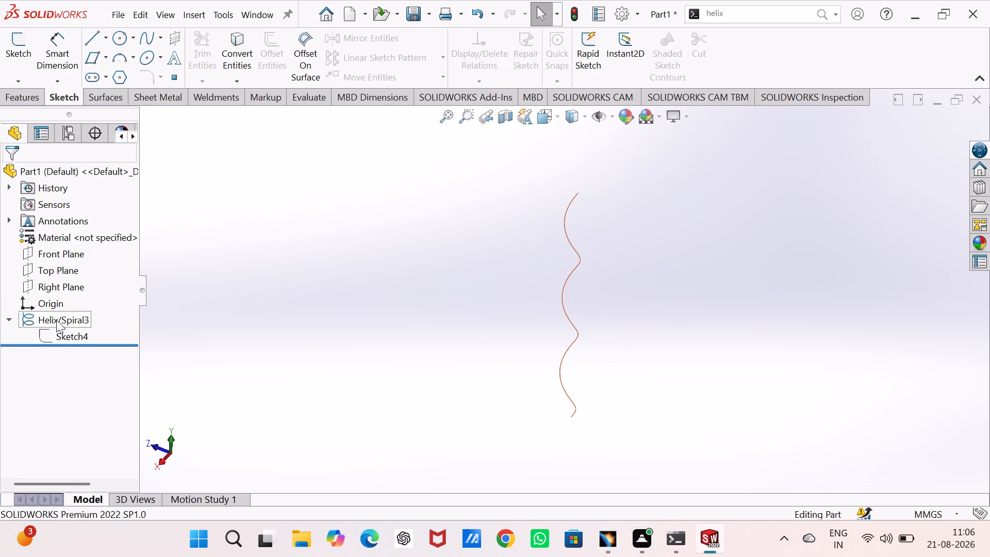
click(62, 334)
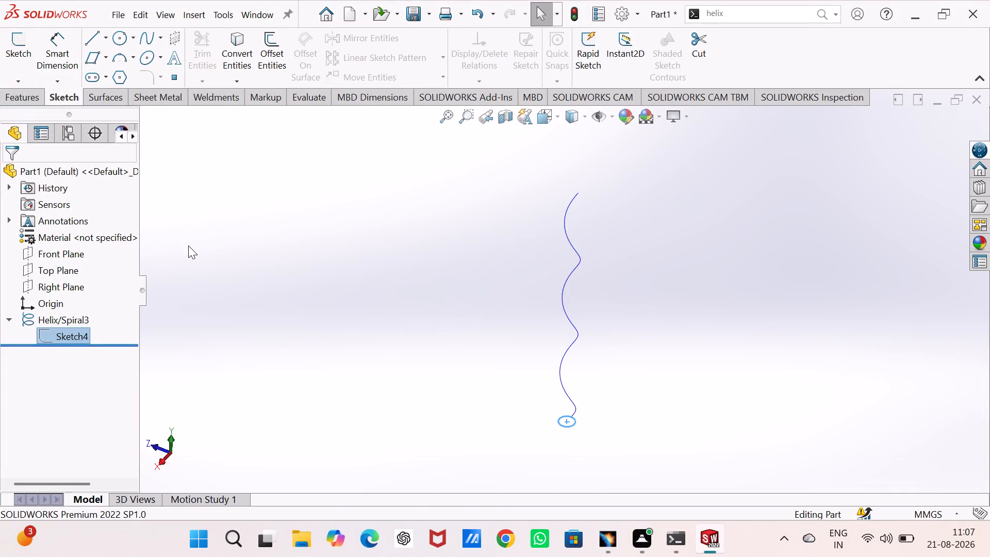
click(232, 261)
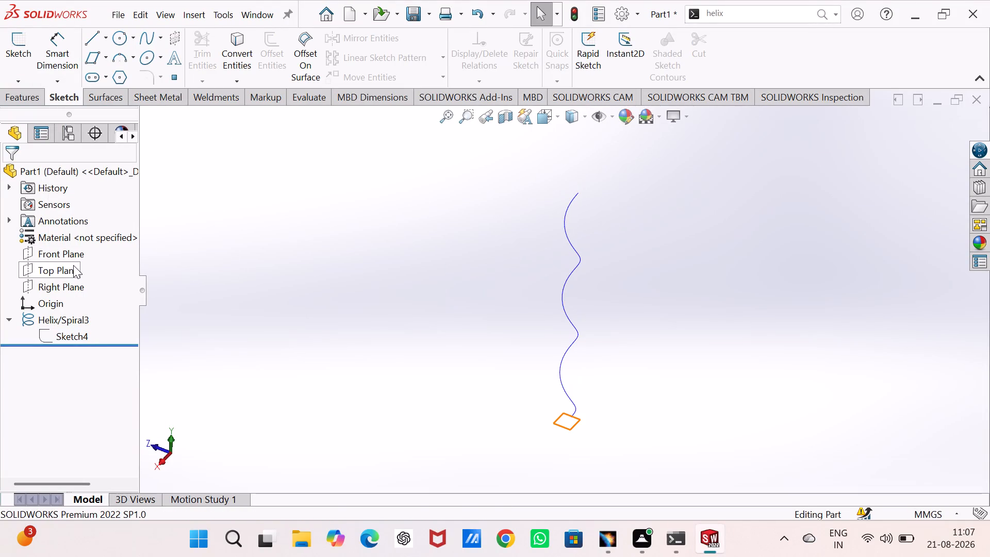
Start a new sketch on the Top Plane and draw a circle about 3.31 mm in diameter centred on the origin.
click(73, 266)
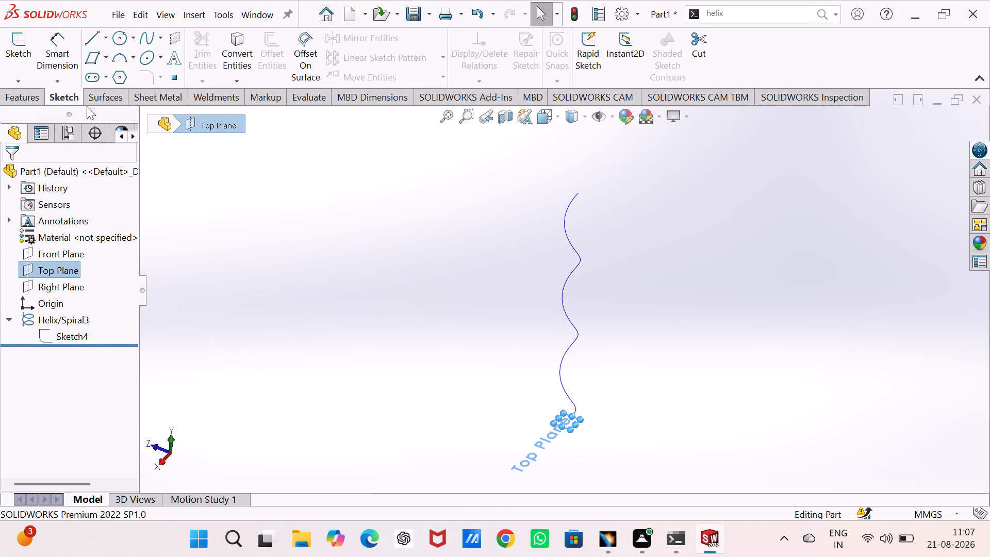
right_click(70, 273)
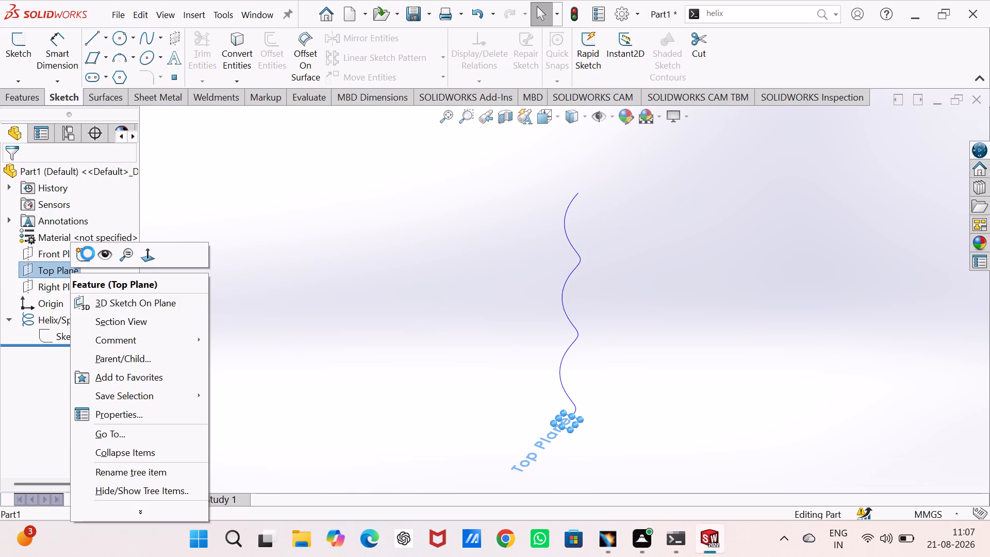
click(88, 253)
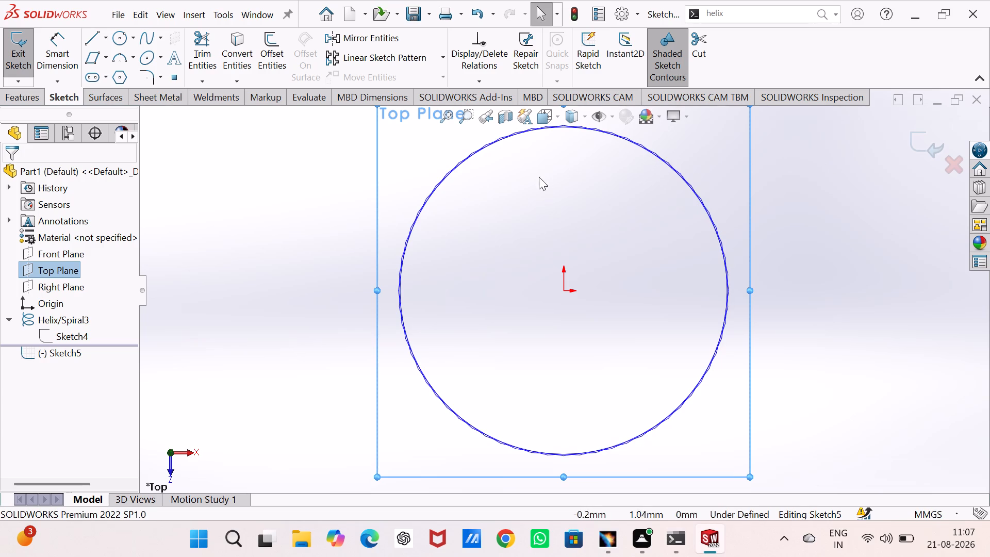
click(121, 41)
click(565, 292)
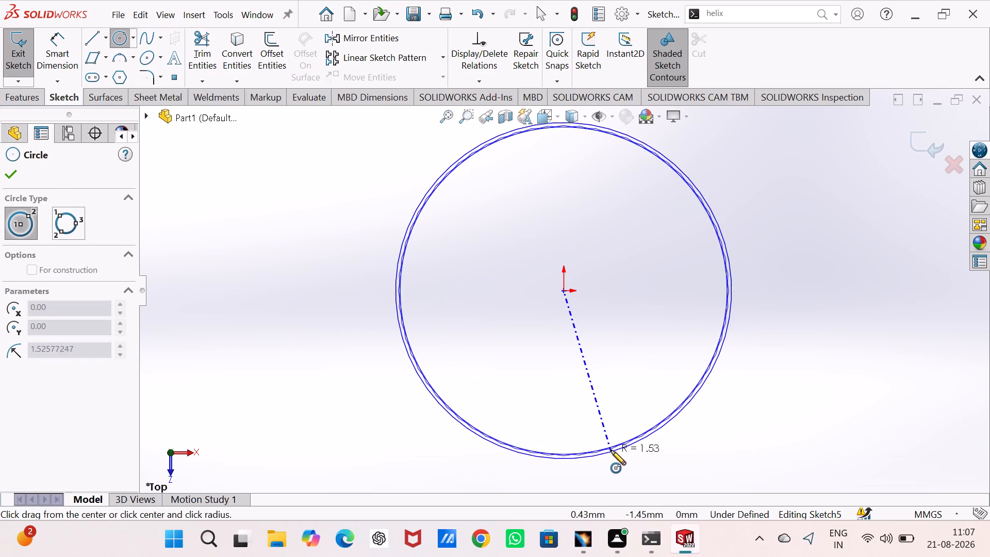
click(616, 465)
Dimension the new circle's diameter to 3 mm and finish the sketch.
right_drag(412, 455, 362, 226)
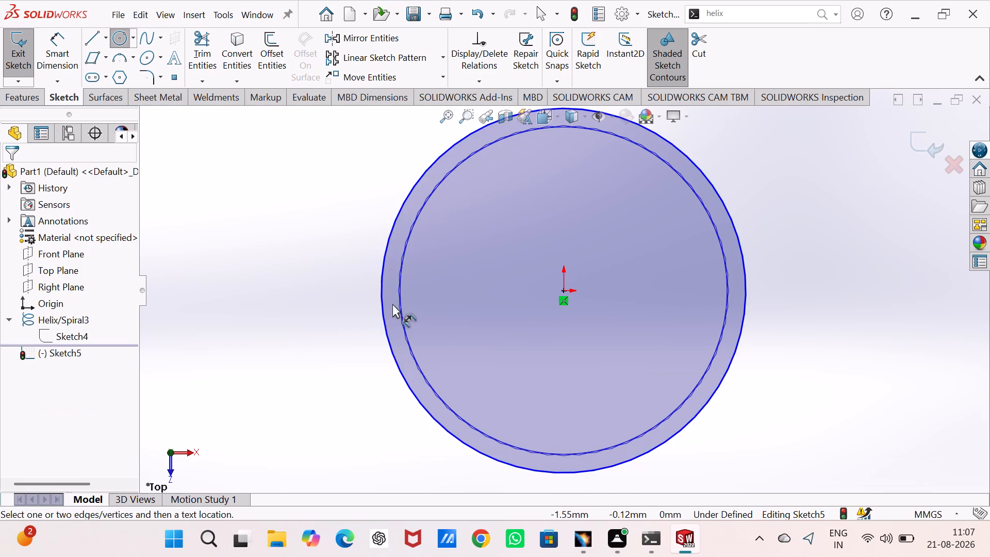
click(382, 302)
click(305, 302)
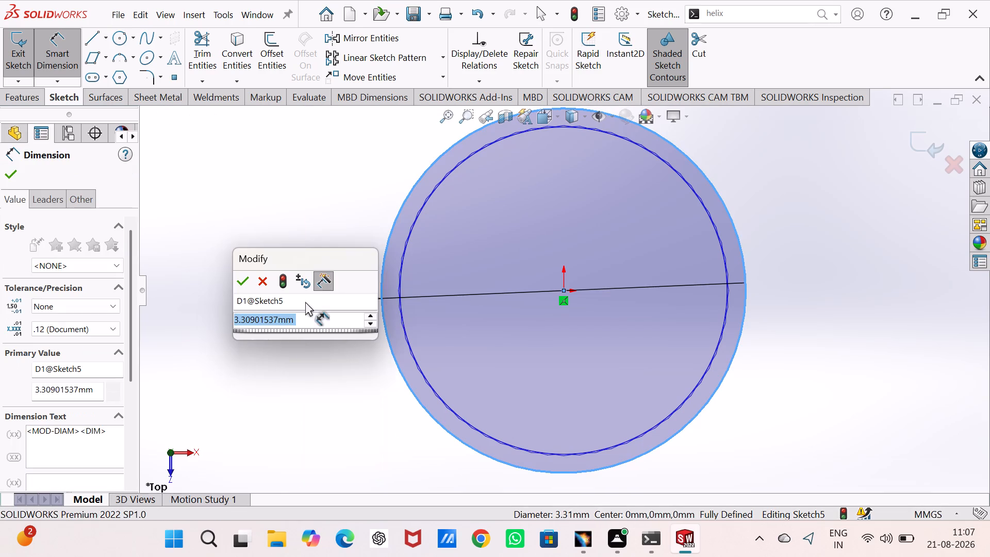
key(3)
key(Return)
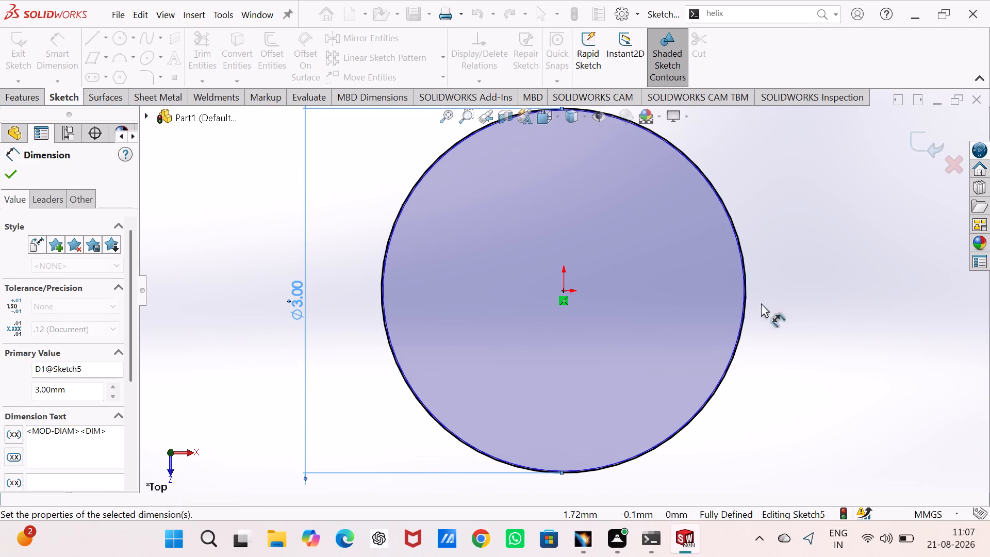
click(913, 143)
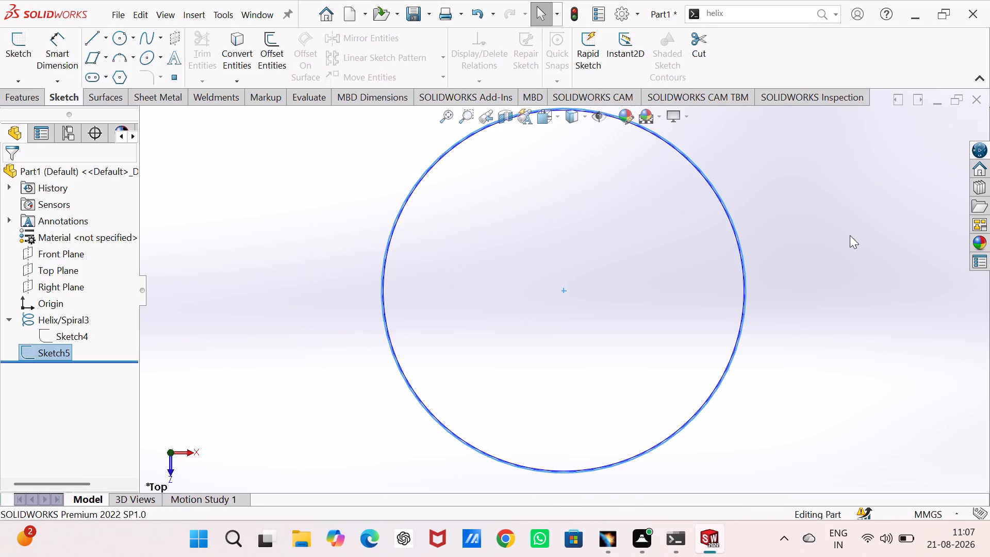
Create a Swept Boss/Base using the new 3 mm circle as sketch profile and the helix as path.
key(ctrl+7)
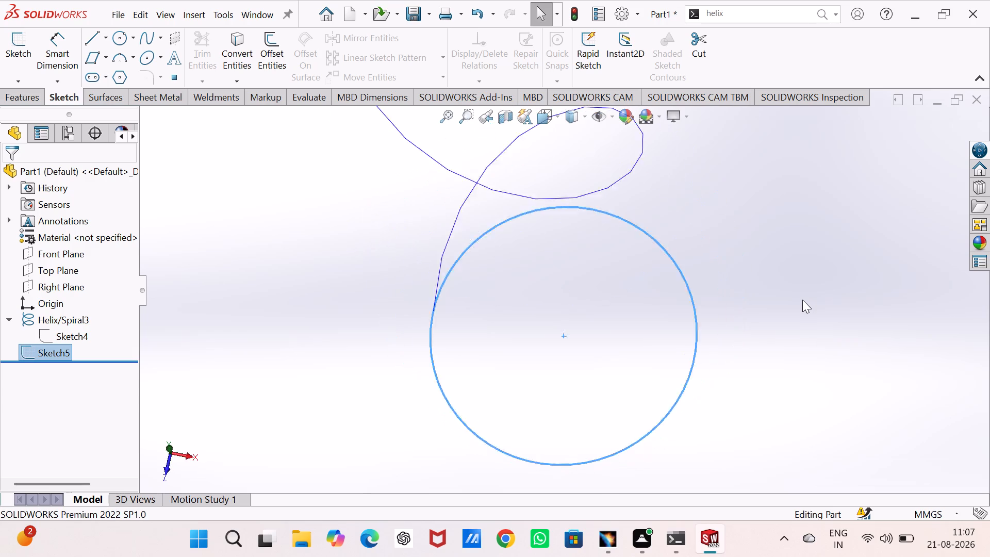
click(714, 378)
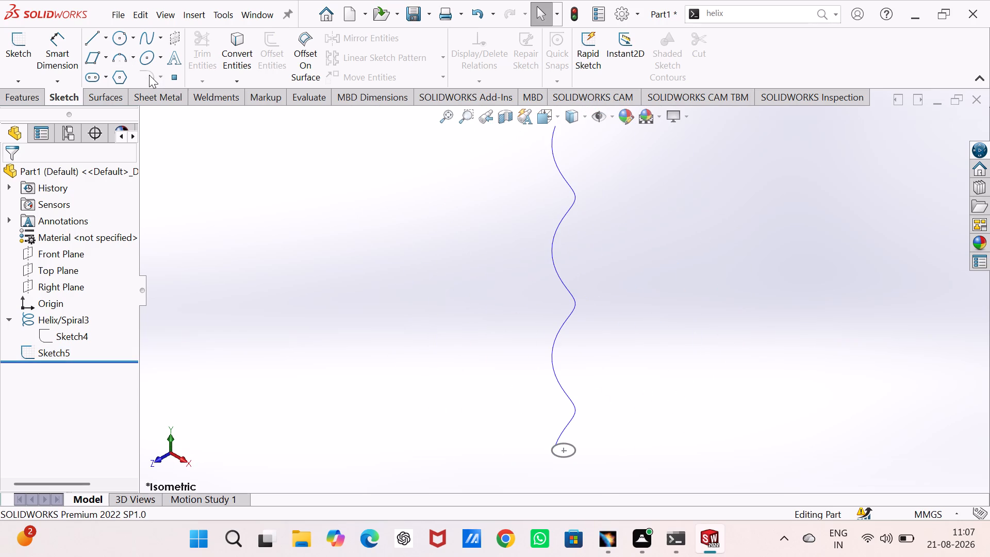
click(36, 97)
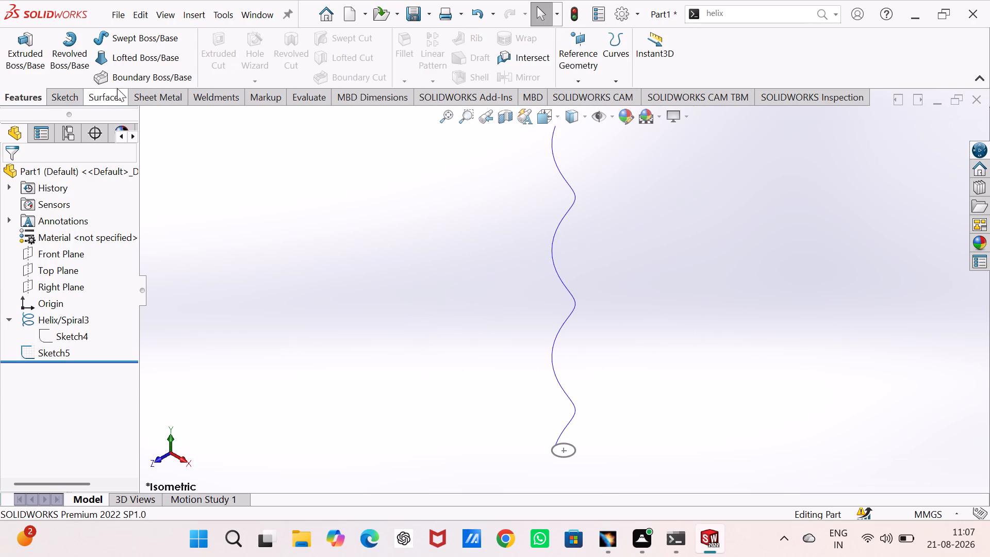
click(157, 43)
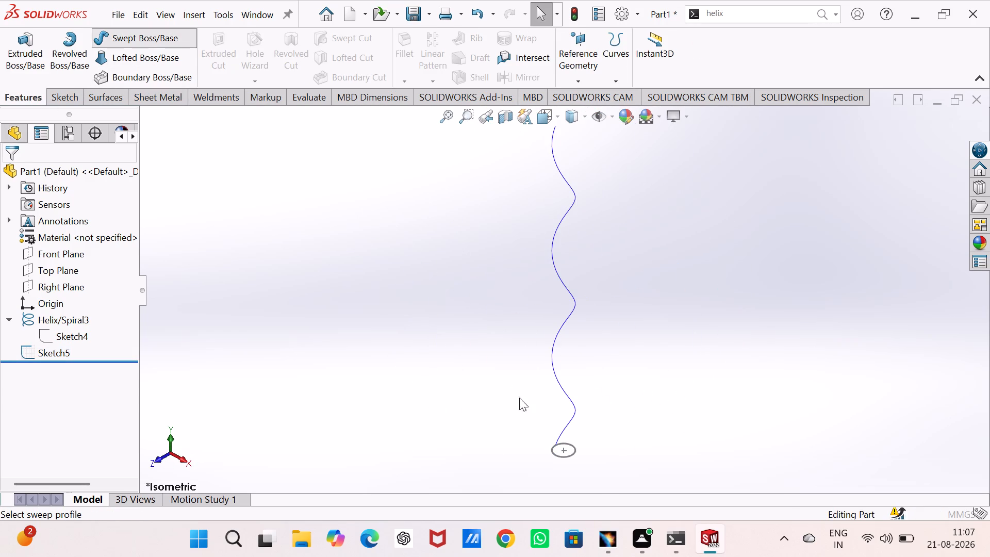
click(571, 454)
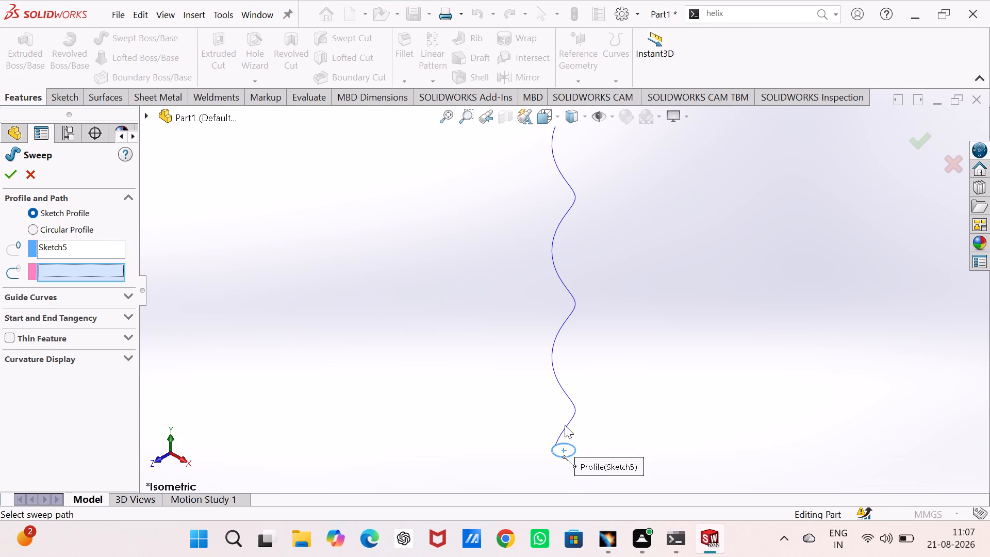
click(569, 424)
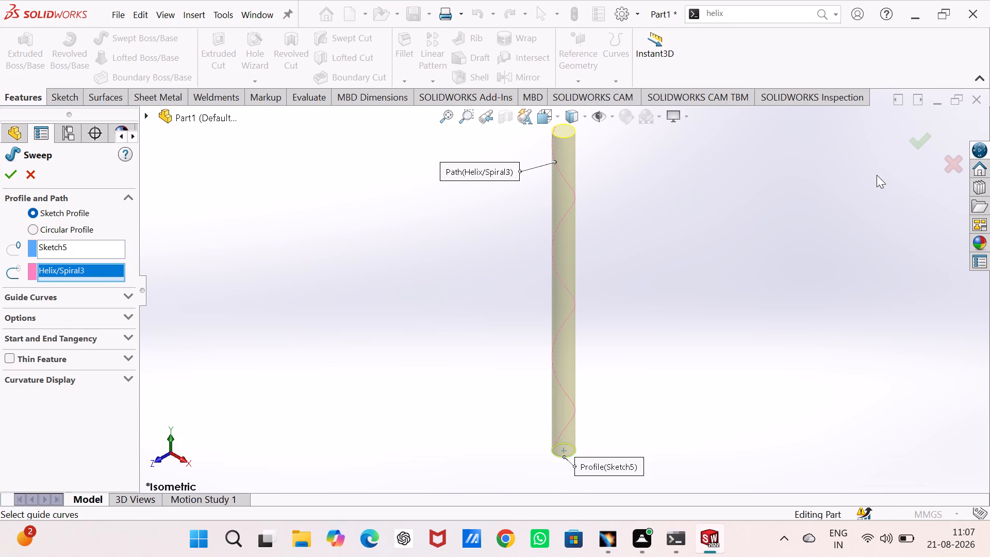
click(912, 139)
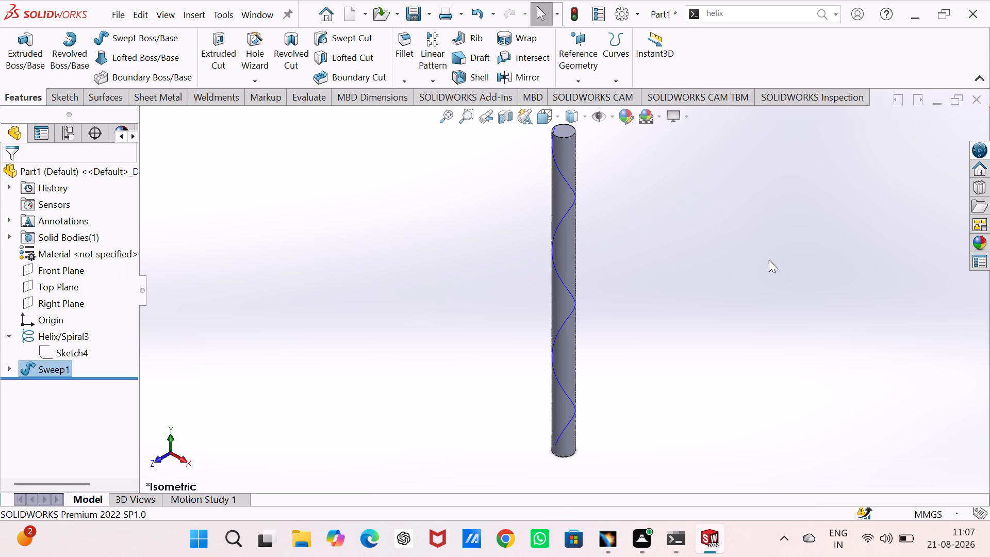
Inspect the swept body from several angles to check its shape against the helix.
middle_drag(767, 257, 765, 266)
right_drag(767, 257, 765, 266)
middle_drag(765, 266, 675, 286)
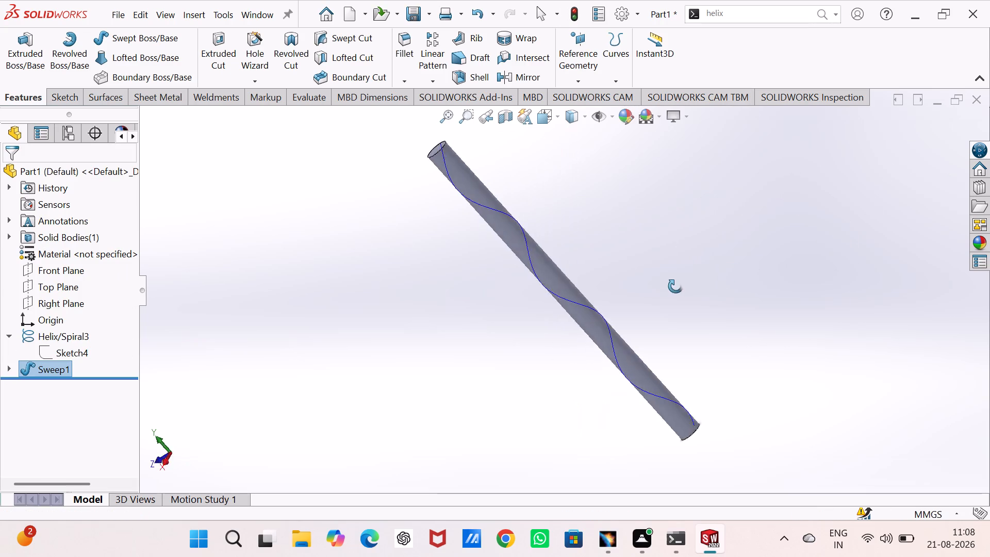
middle_drag(675, 286, 414, 399)
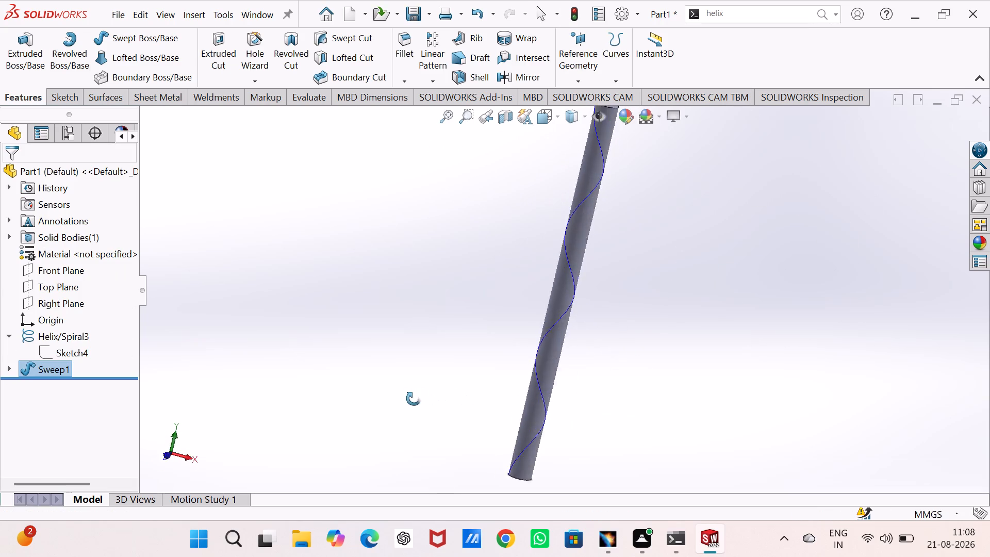
middle_drag(414, 399, 386, 435)
middle_drag(417, 286, 430, 354)
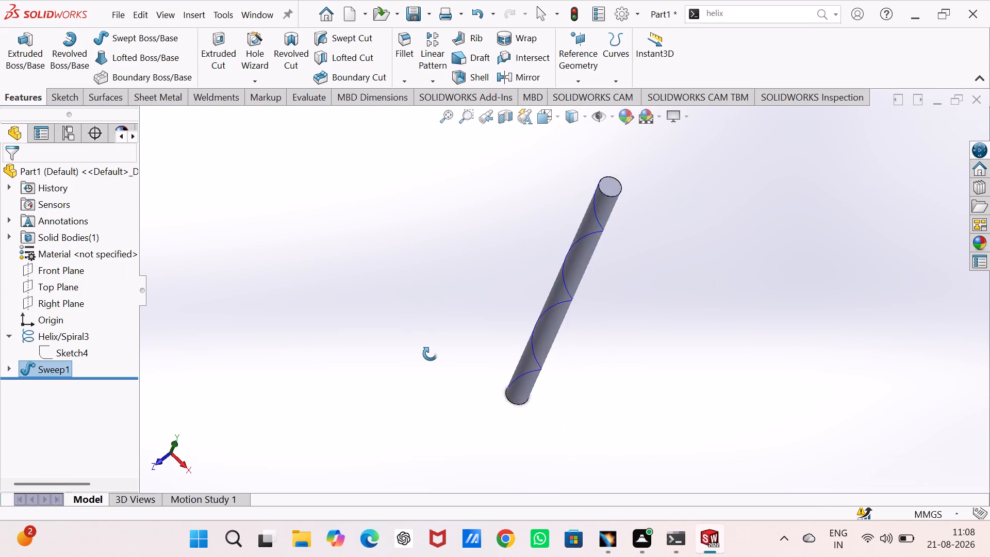
middle_drag(430, 354, 674, 358)
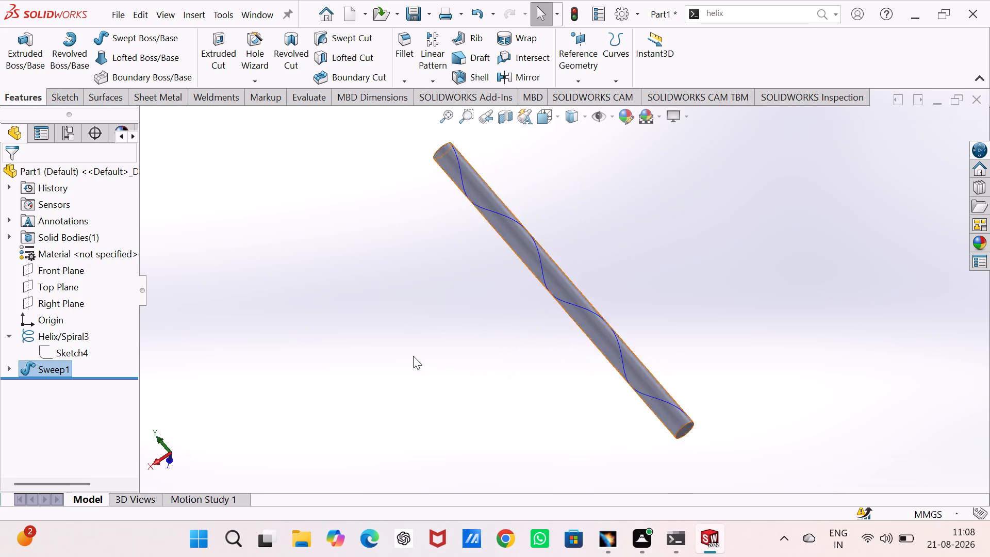
middle_click(276, 356)
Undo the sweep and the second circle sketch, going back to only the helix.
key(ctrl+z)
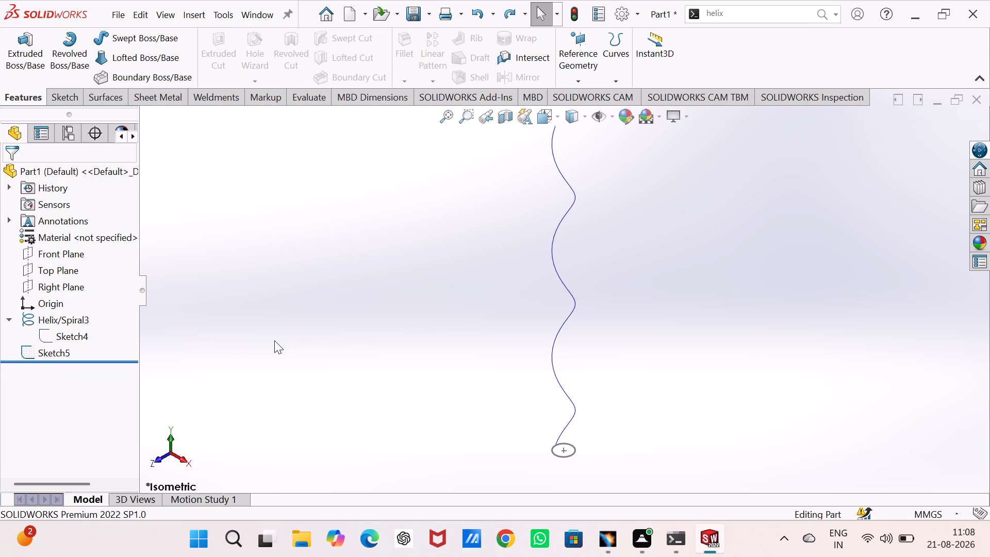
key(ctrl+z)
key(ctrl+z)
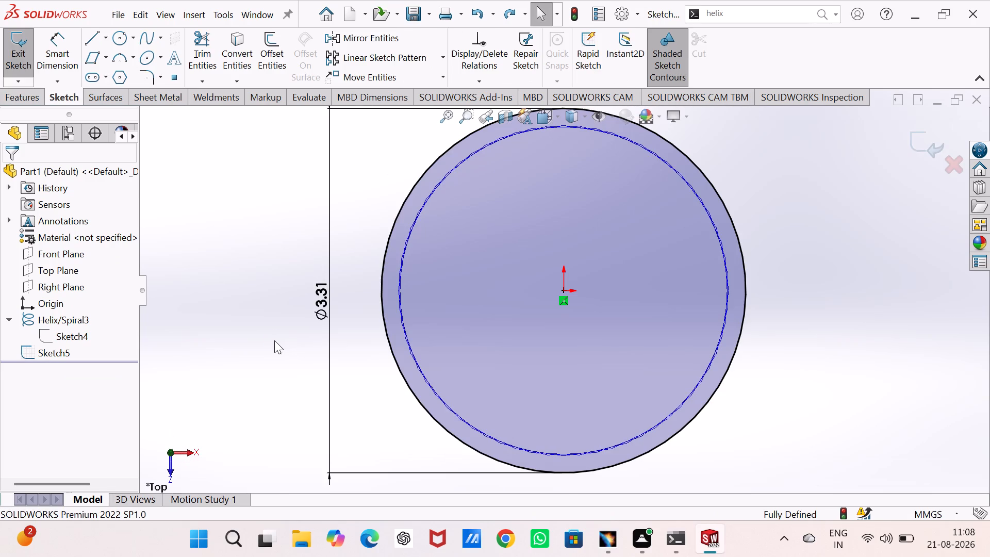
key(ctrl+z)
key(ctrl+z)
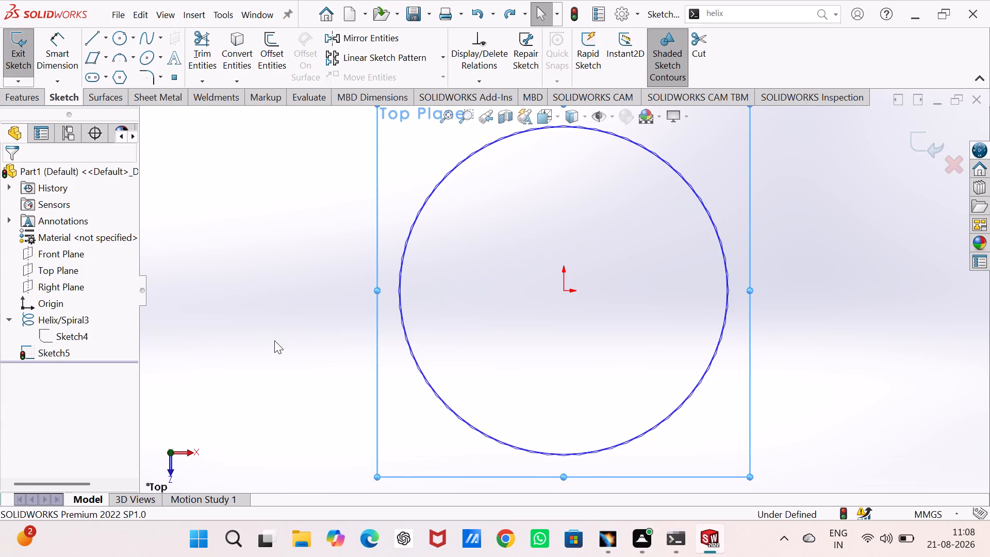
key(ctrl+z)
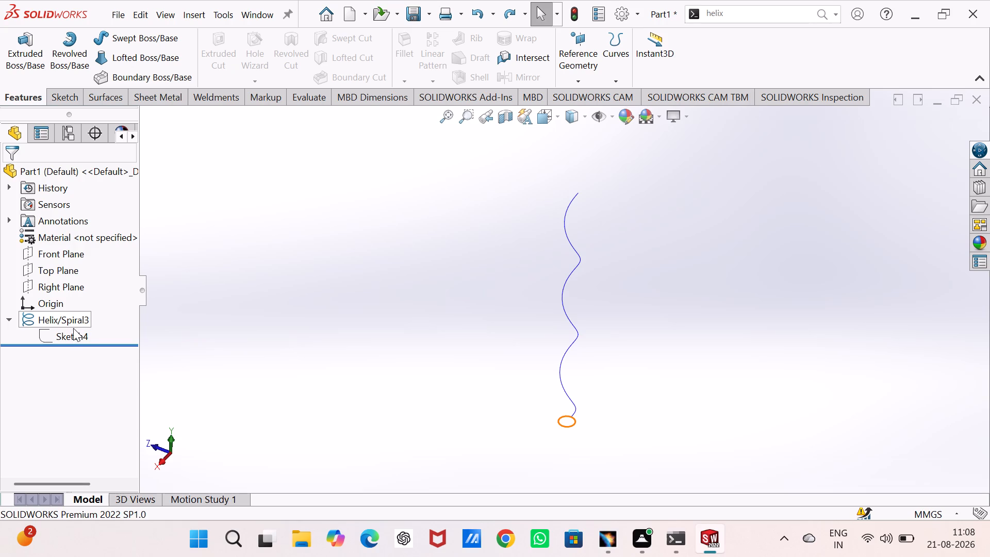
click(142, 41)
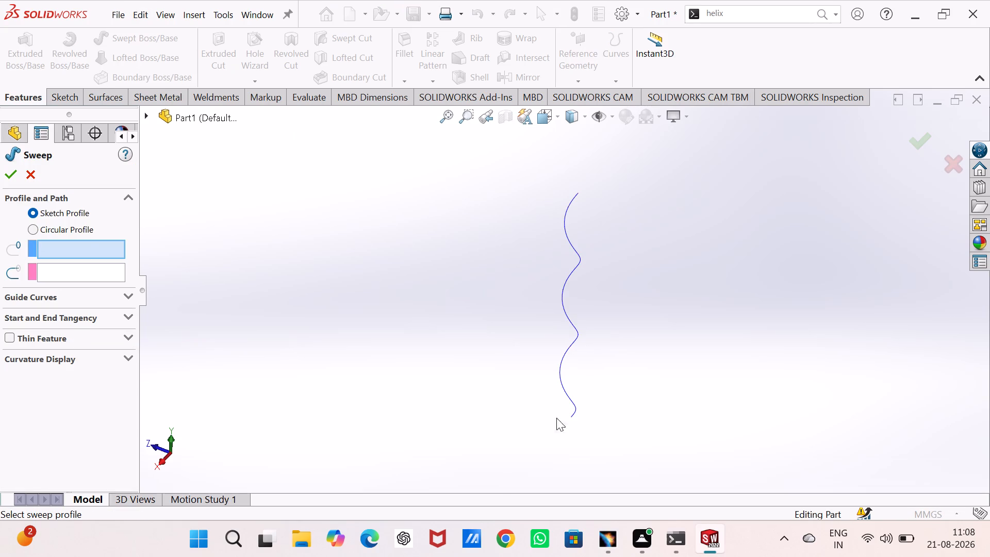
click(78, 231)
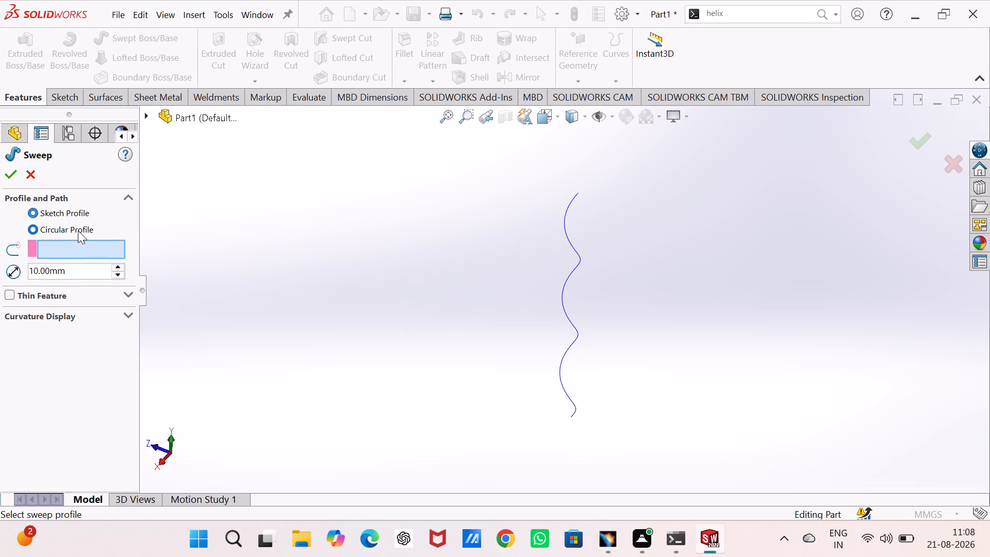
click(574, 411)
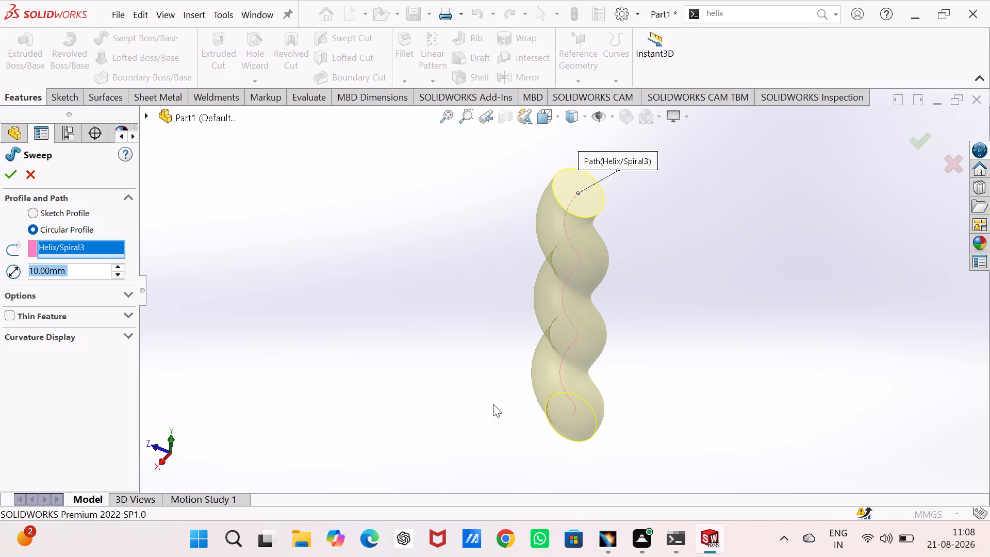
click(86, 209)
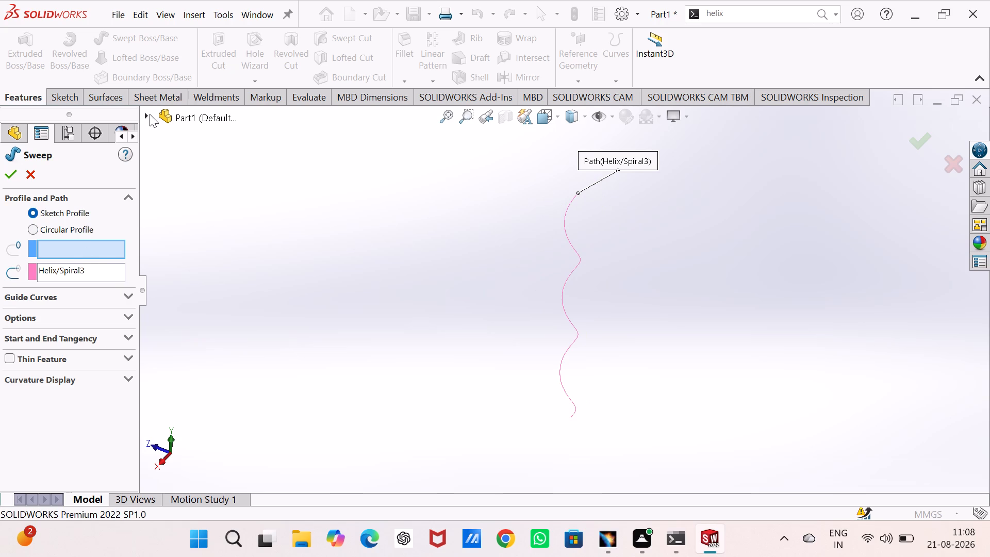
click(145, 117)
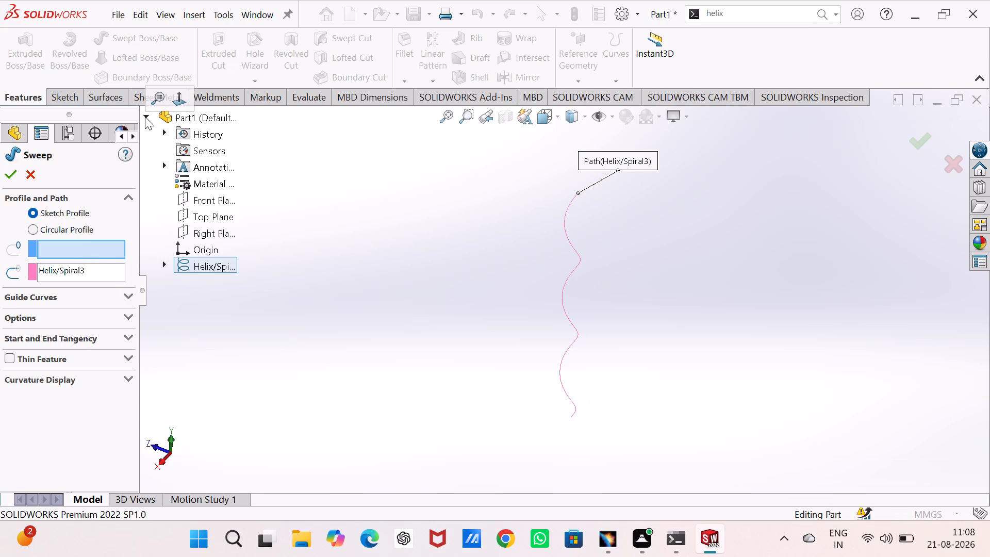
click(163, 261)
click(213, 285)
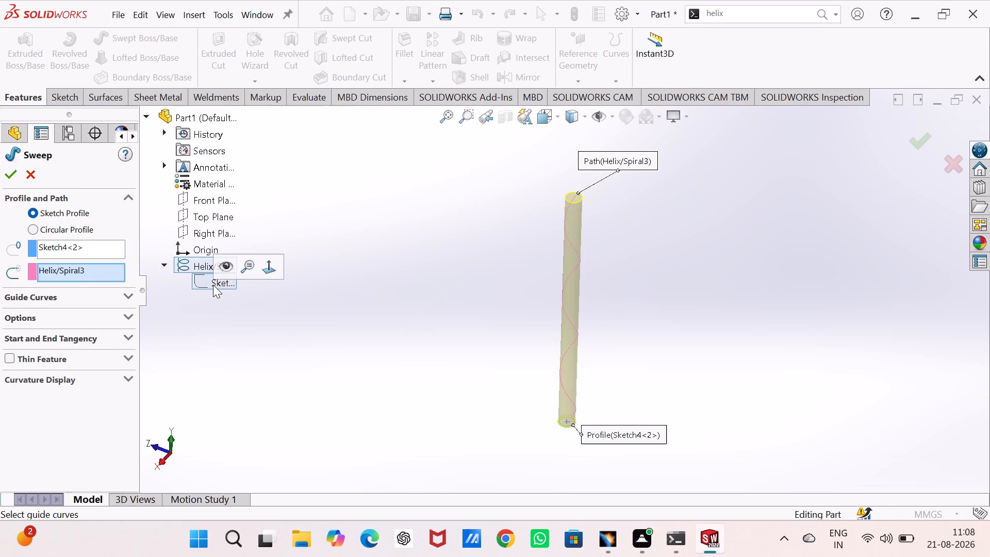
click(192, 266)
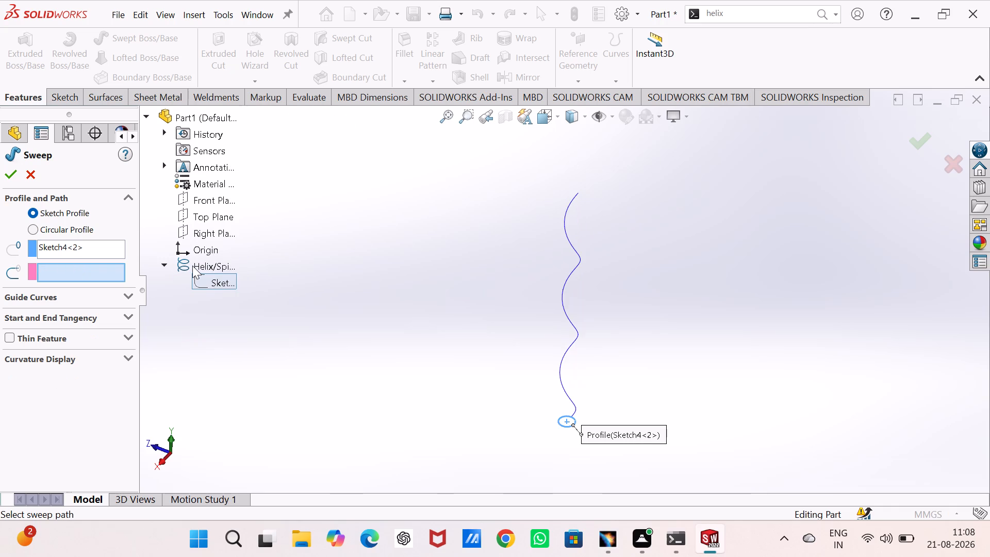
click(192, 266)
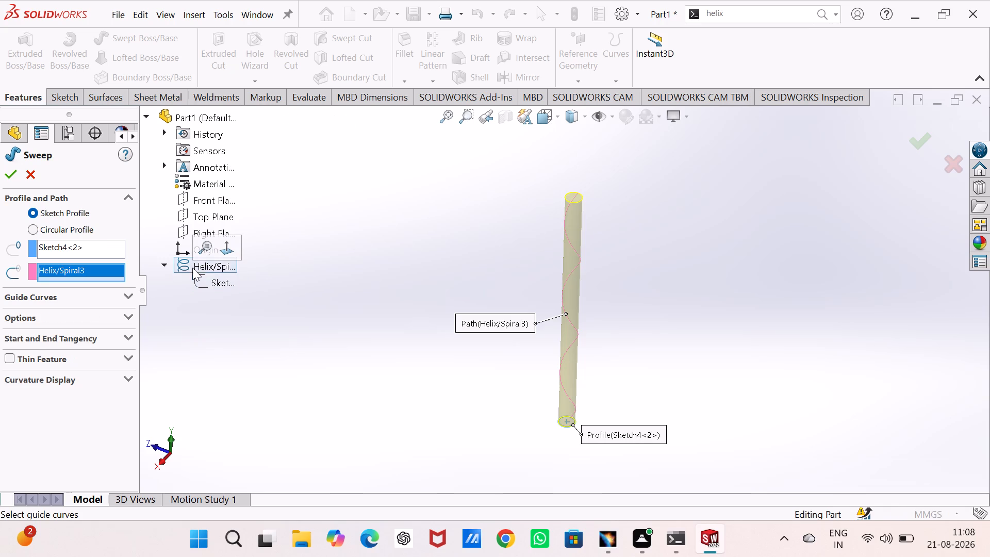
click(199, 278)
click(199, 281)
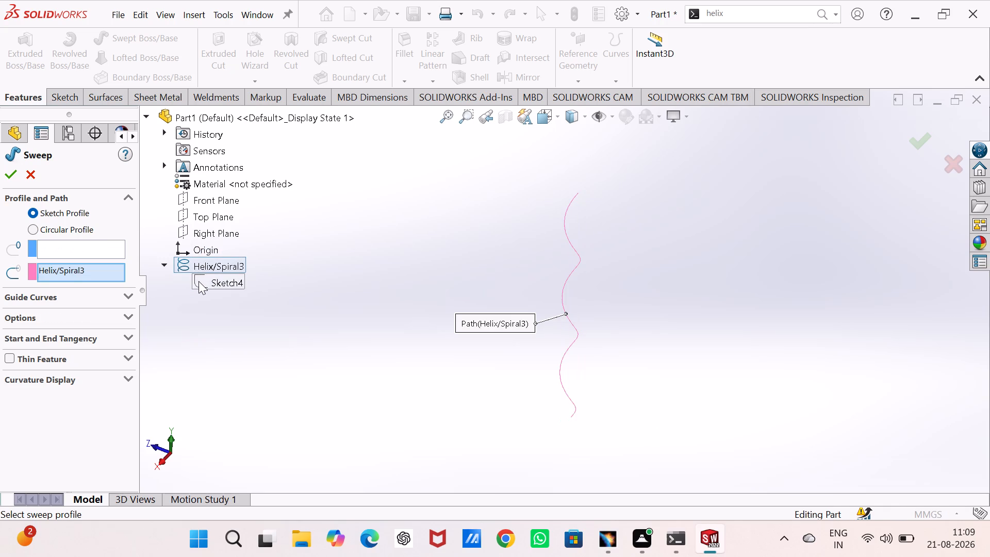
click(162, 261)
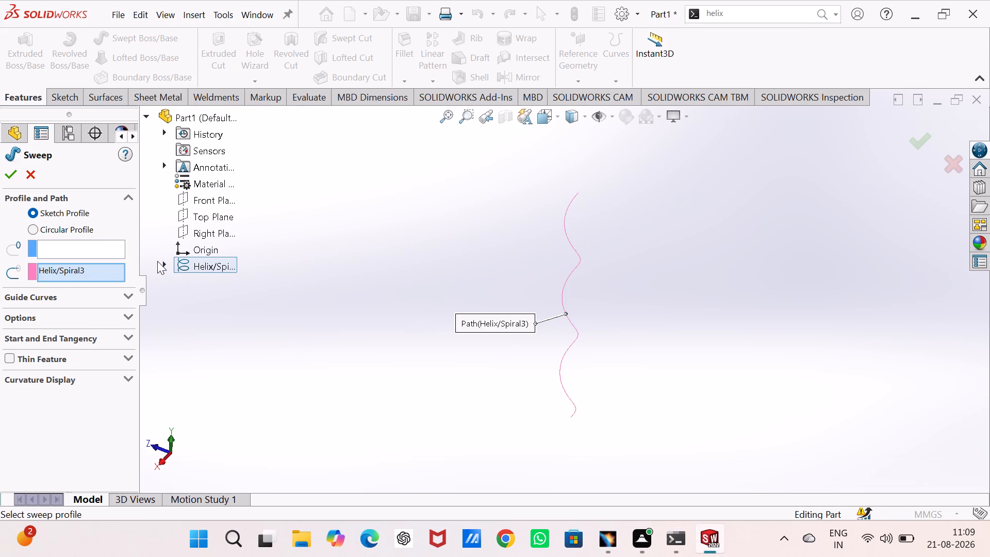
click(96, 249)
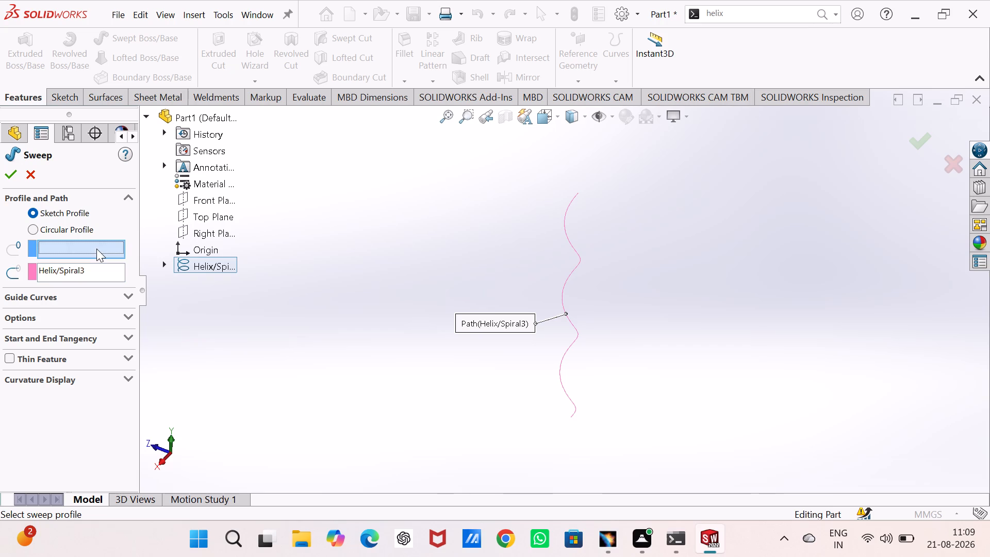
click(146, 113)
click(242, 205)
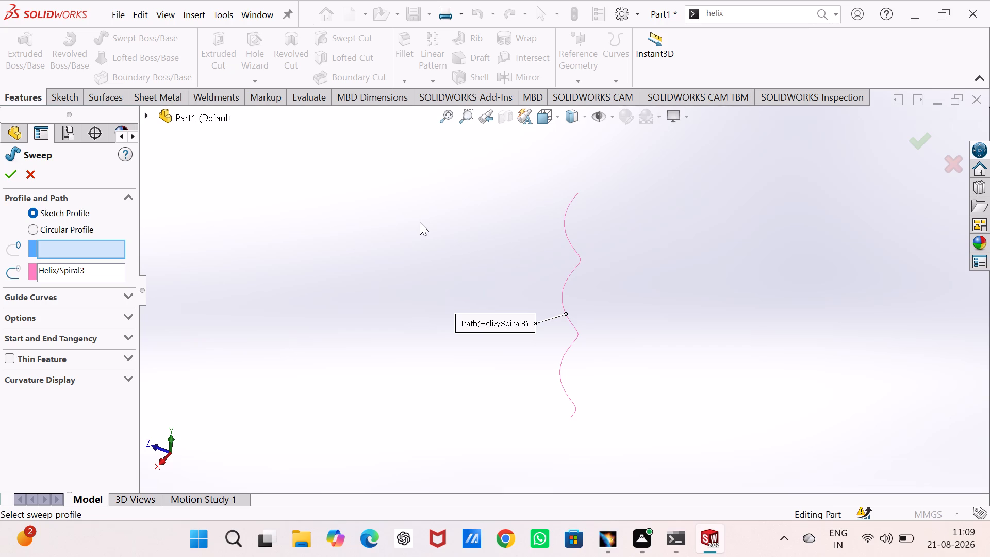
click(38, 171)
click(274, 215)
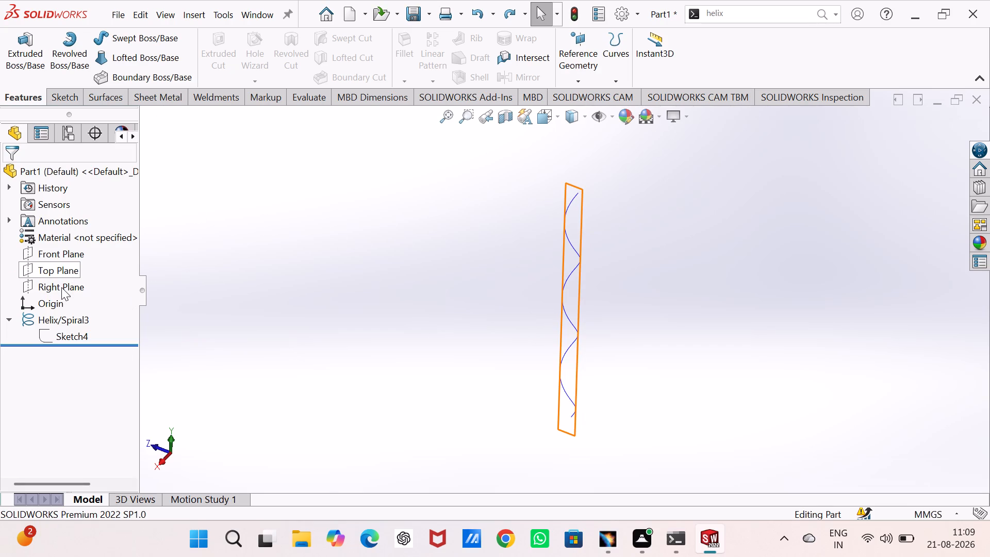
Start a sketch on the Front Plane and draw a circle of about 4.7 mm radius centred on the helix's lower end.
click(63, 249)
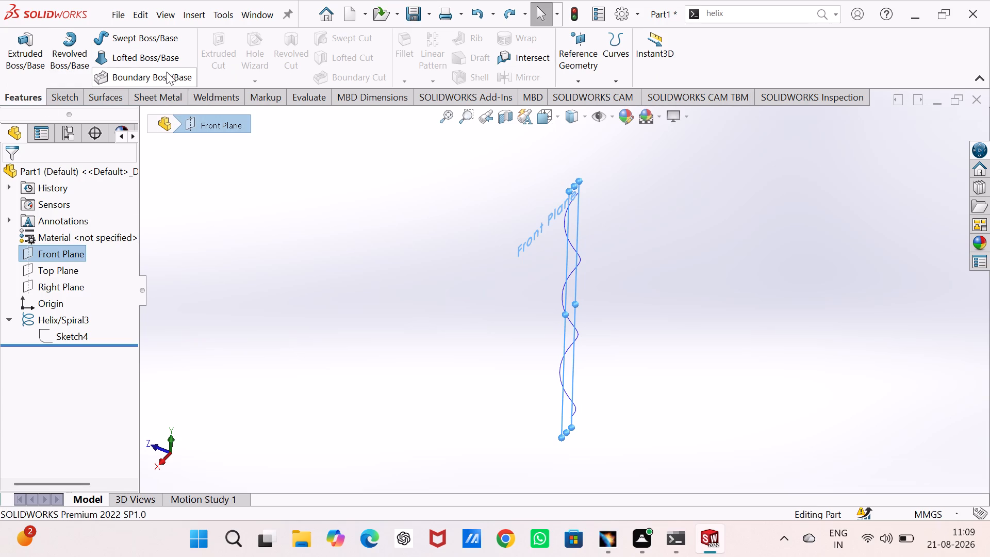
right_click(73, 250)
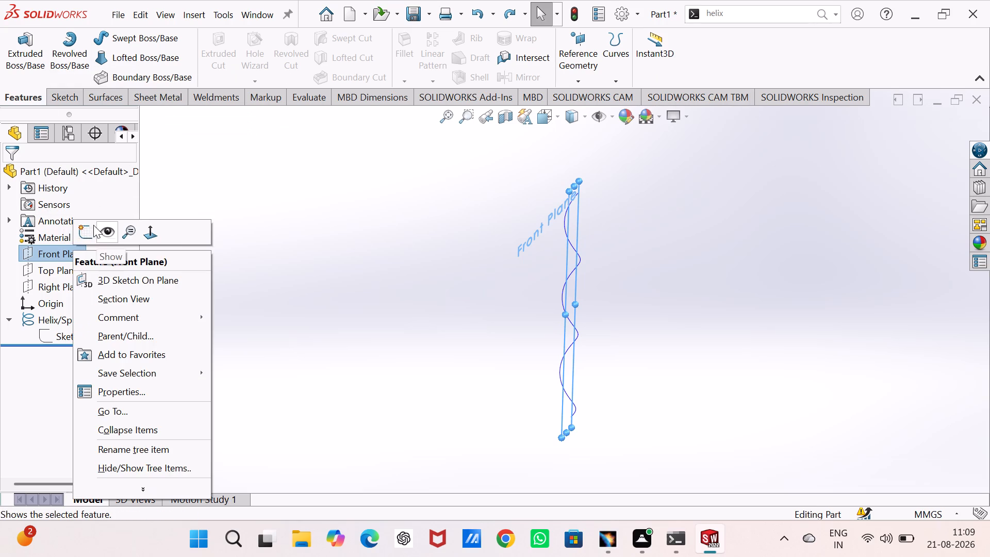
click(86, 225)
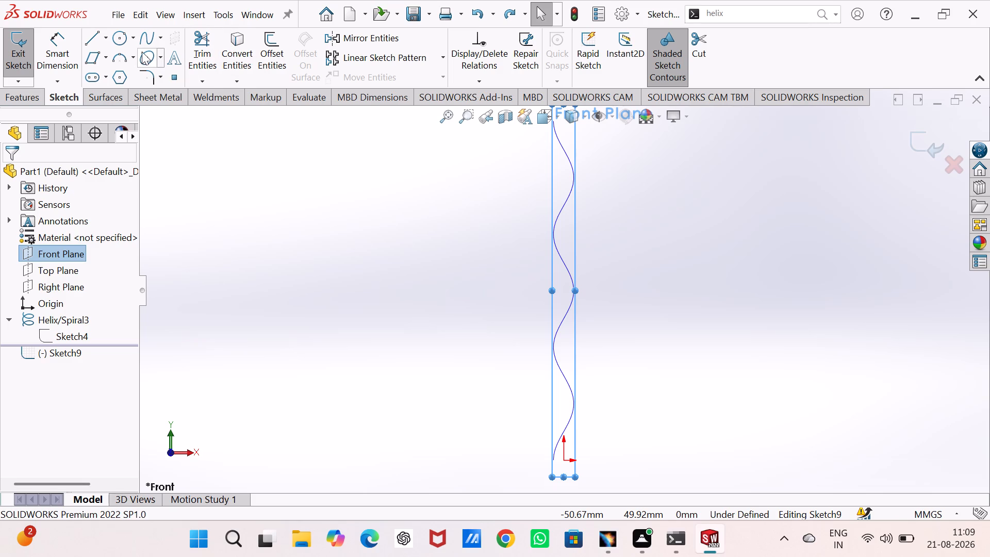
click(119, 36)
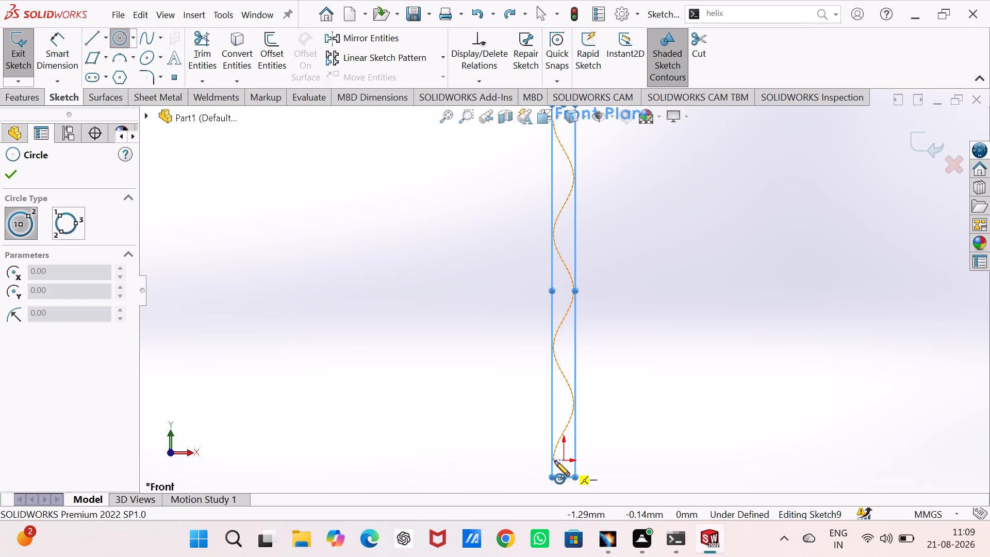
click(554, 457)
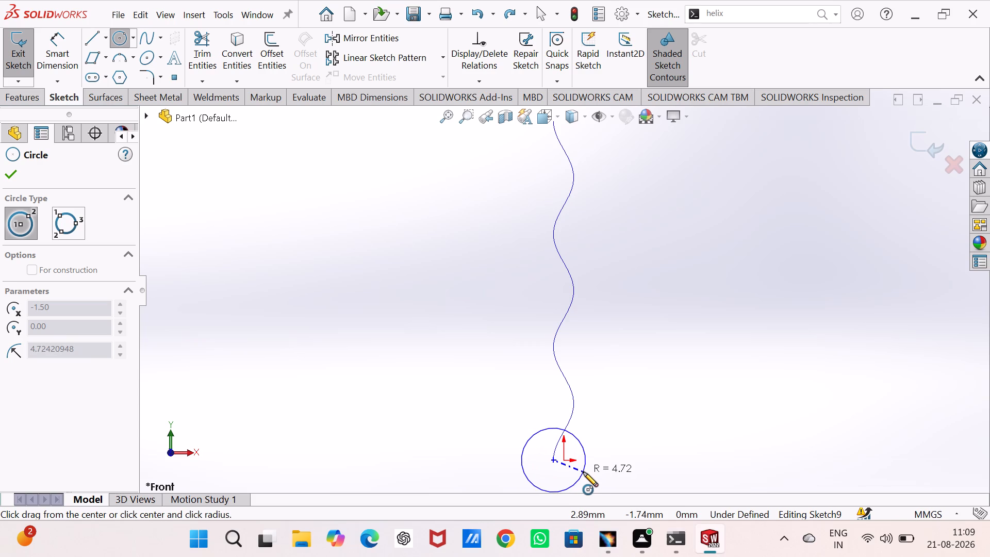
click(583, 472)
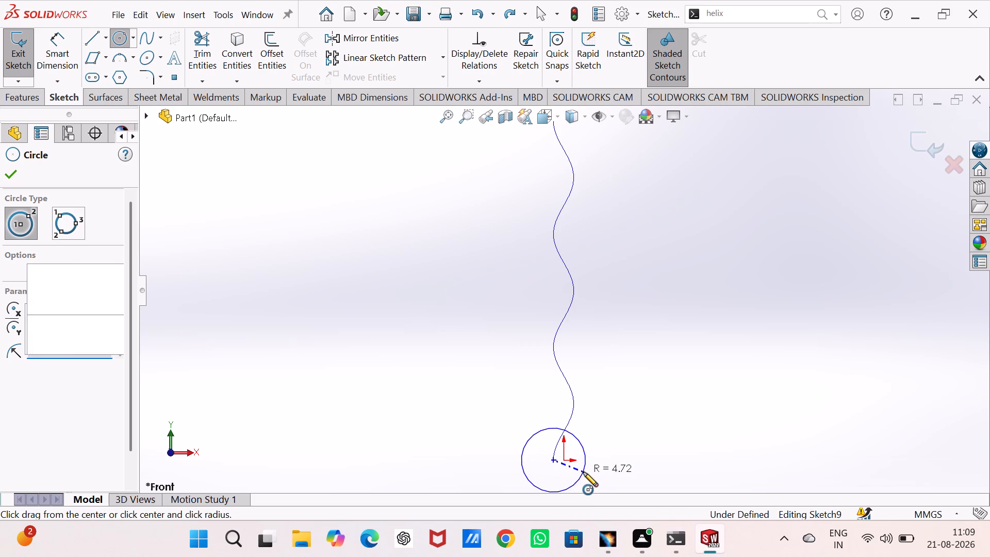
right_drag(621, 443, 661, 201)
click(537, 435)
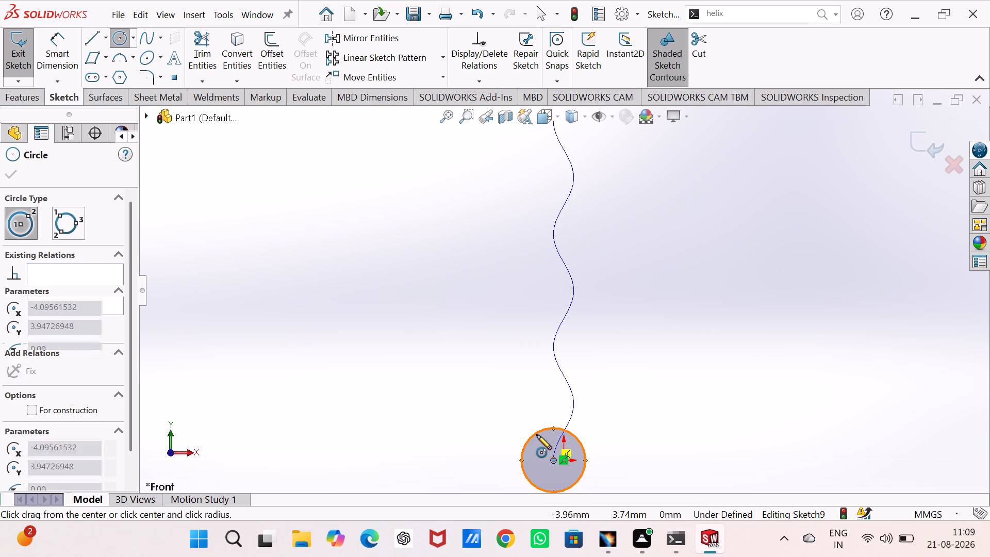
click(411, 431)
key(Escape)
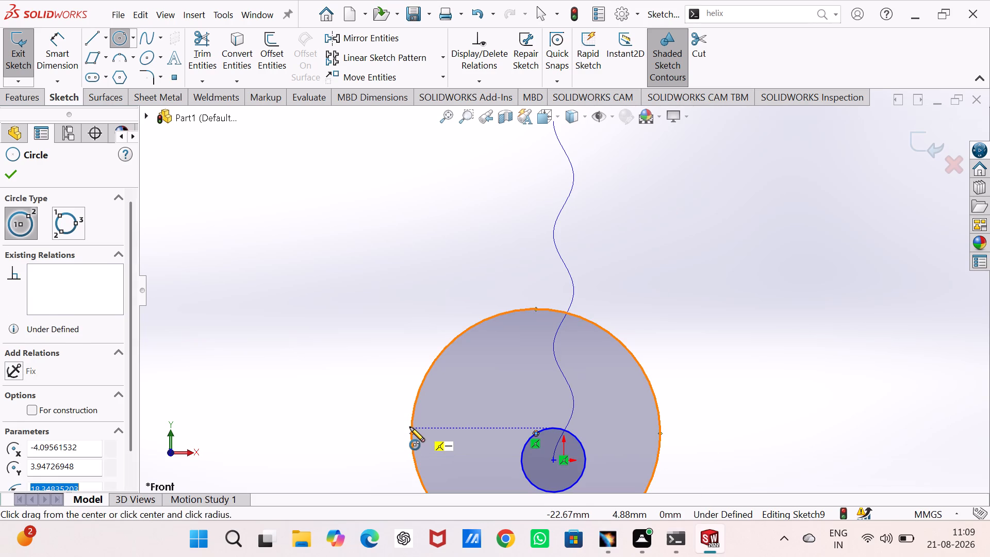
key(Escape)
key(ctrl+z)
Dimension the diameter of the circle at the helix's lower end to 3 mm.
right_drag(380, 360, 380, 272)
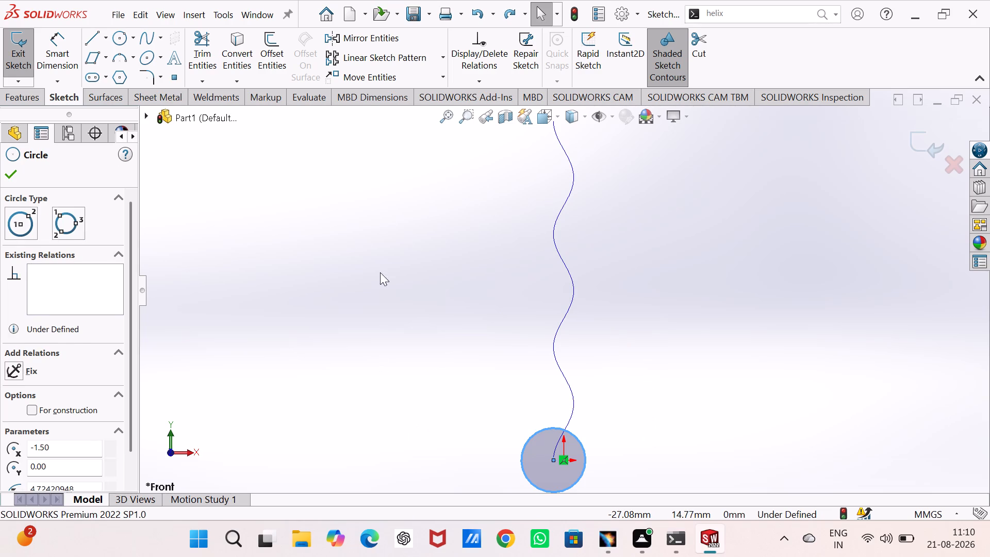
right_drag(380, 272, 380, 202)
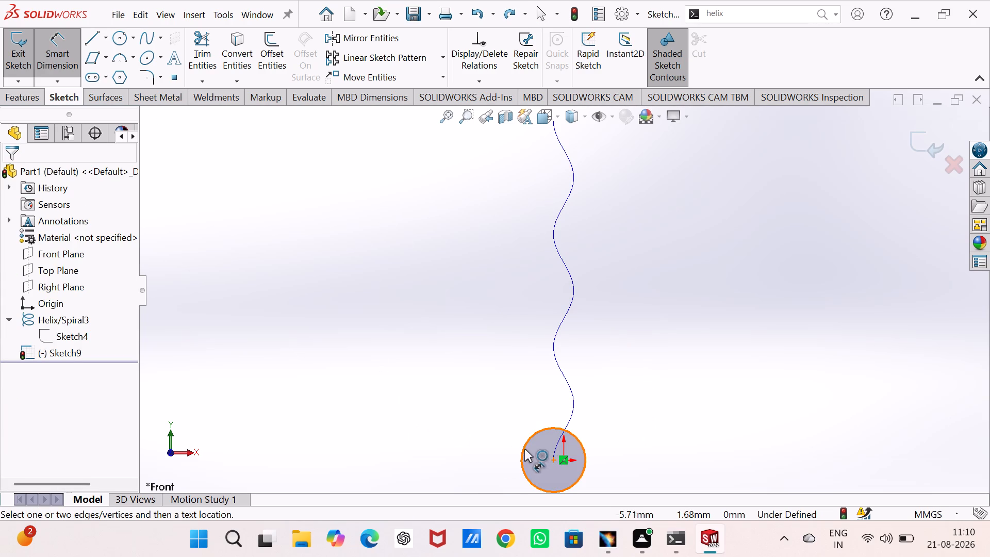
click(523, 449)
click(432, 430)
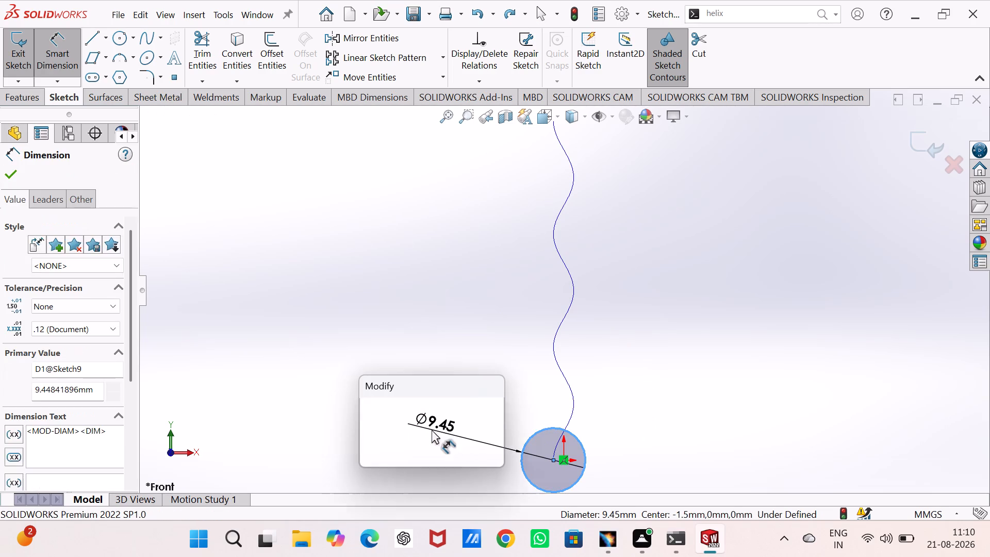
key(3)
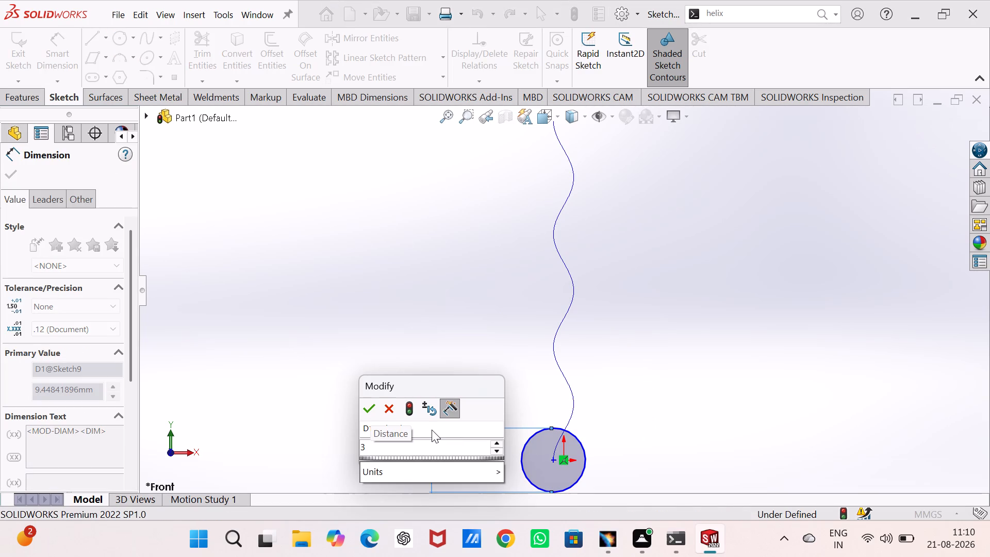
key(Return)
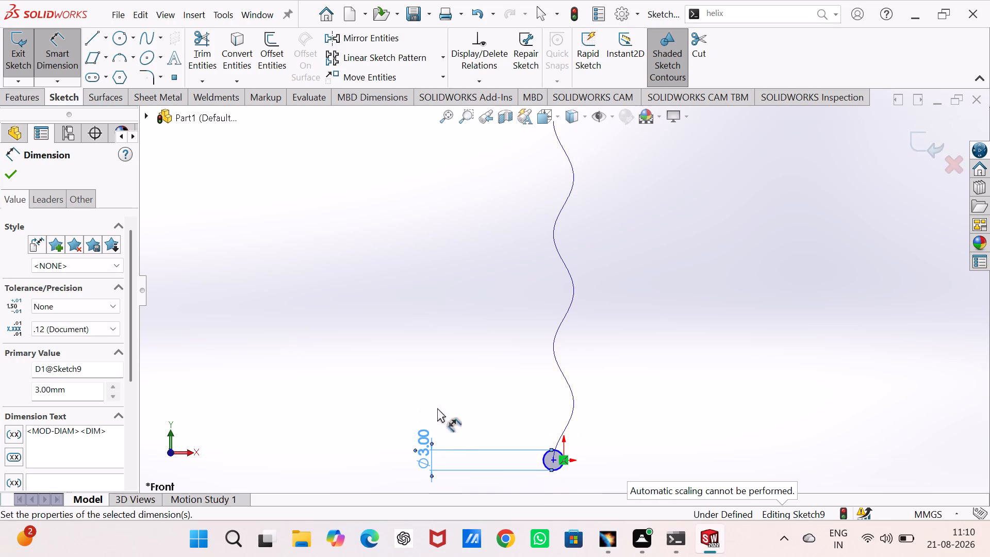
scroll(576, 470, down, 6)
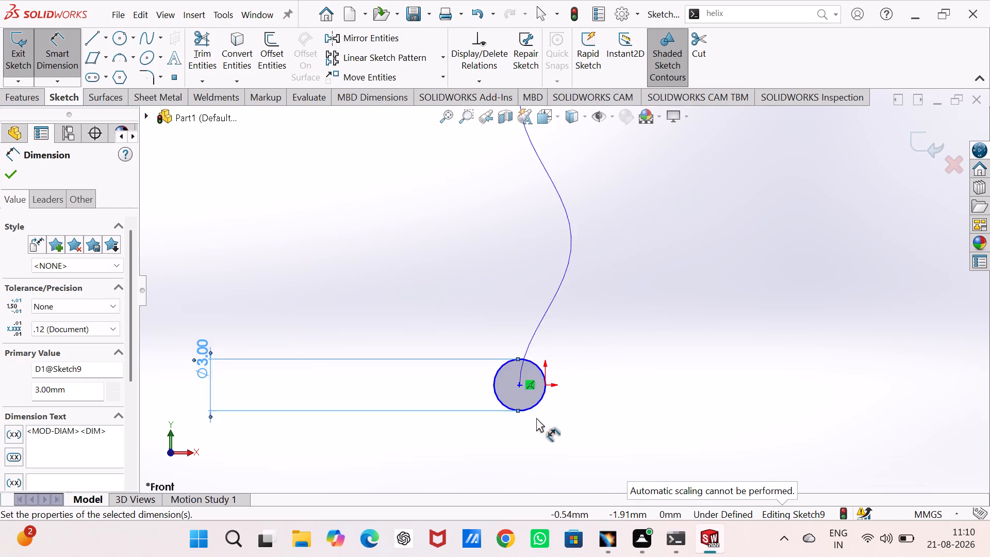
scroll(536, 418, down, 4)
key(Escape)
key(Escape)
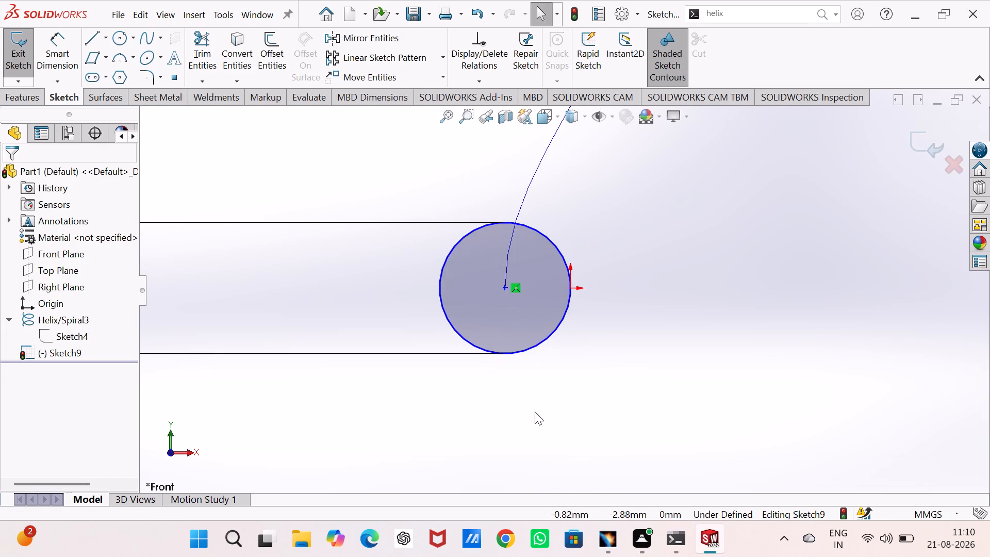
Add a Horizontal relation between the circle's centre point and the origin, and finish the sketch.
click(505, 288)
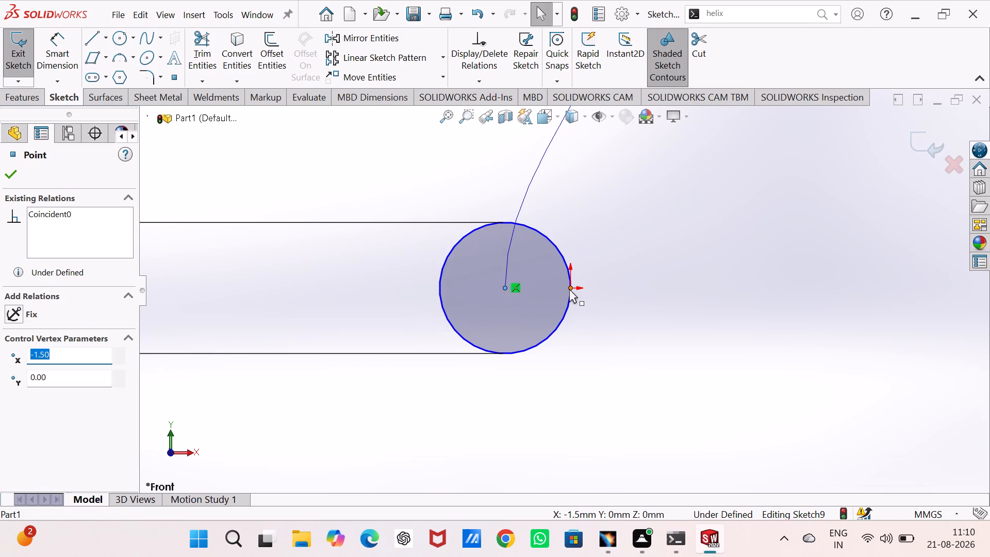
ctrl+click(569, 289)
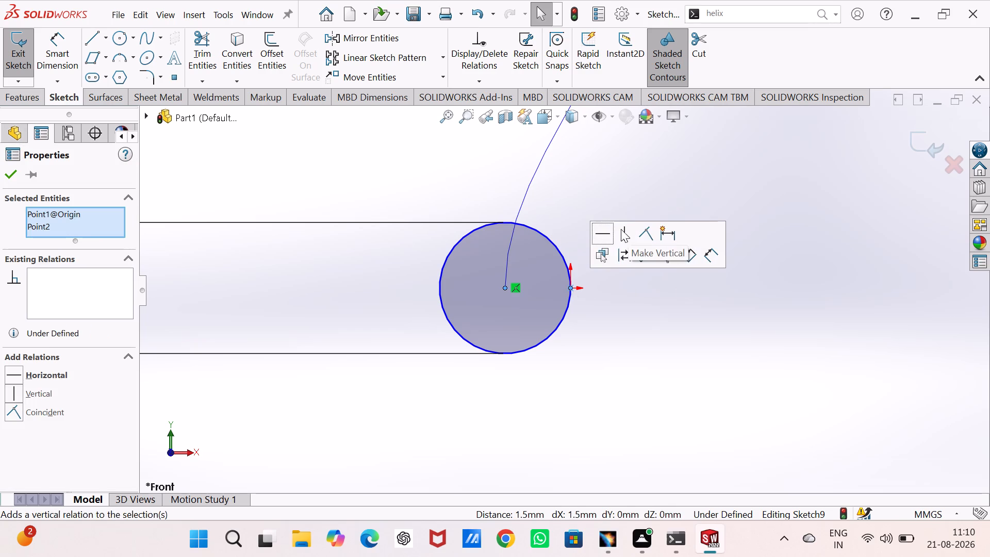
click(593, 235)
drag(614, 386, 640, 382)
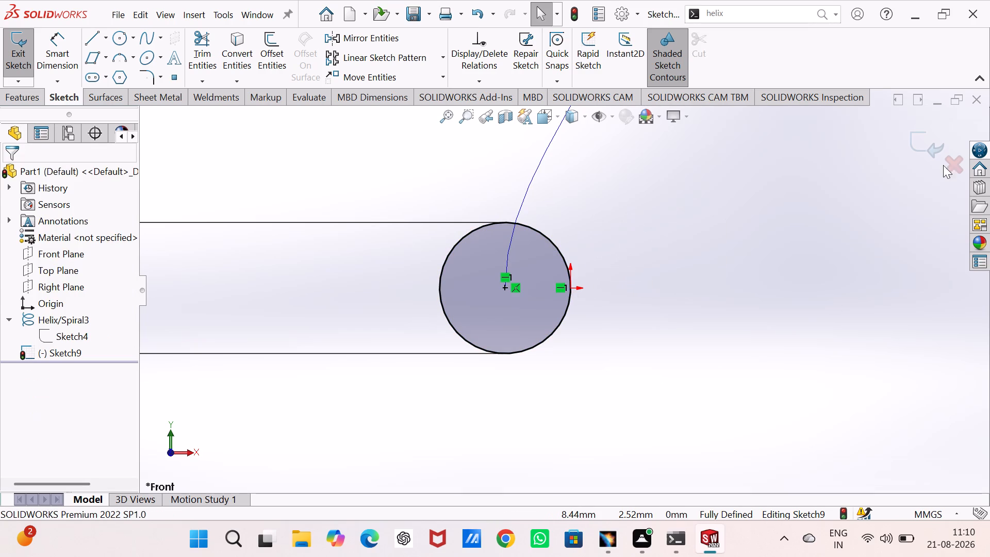
click(932, 148)
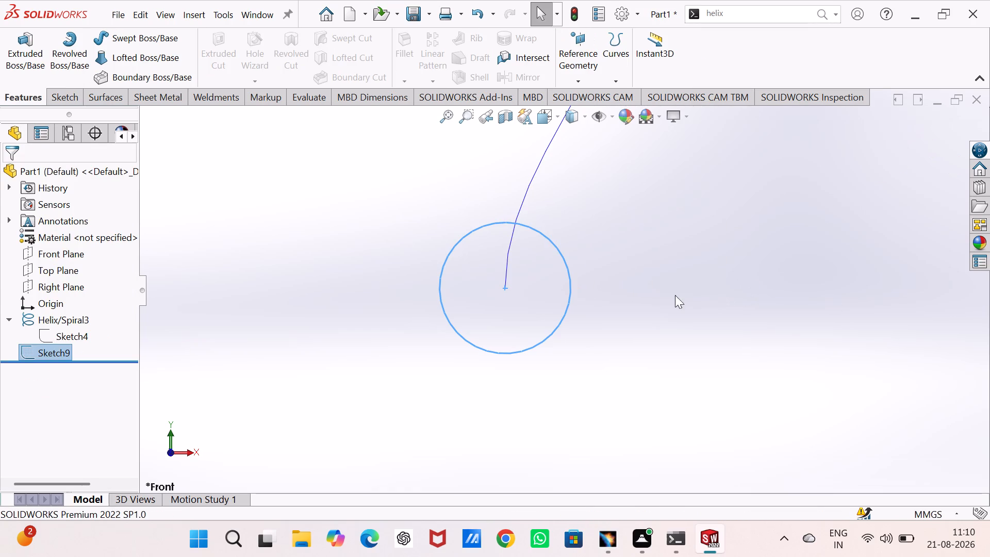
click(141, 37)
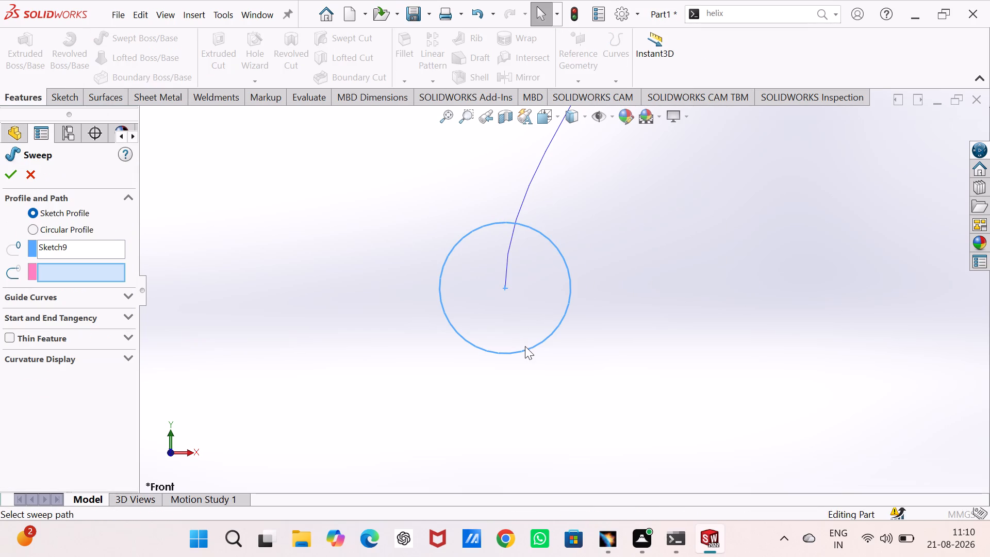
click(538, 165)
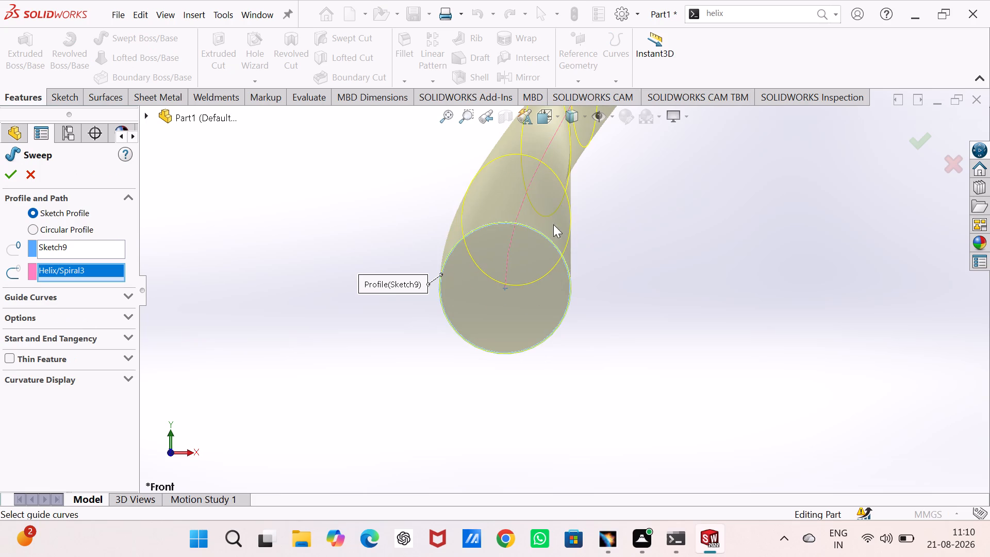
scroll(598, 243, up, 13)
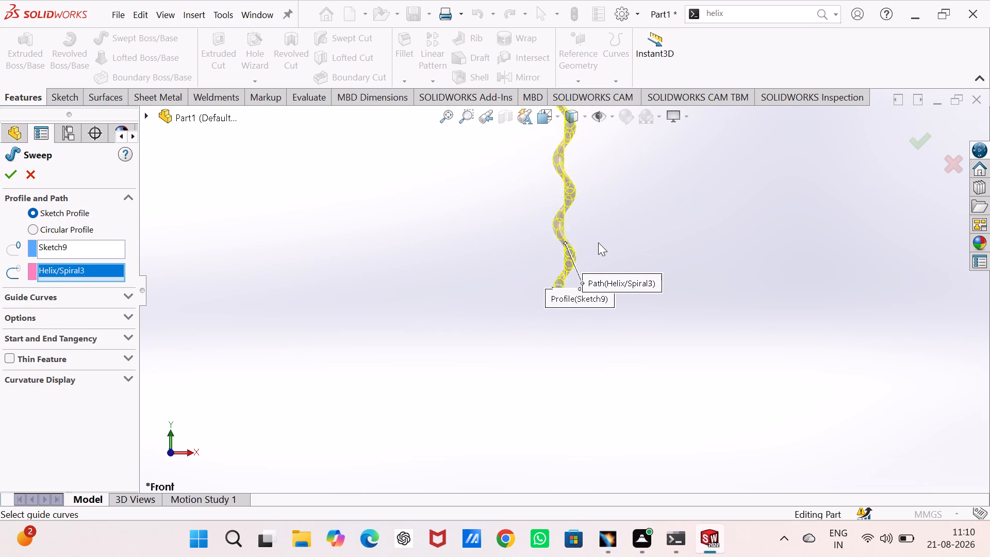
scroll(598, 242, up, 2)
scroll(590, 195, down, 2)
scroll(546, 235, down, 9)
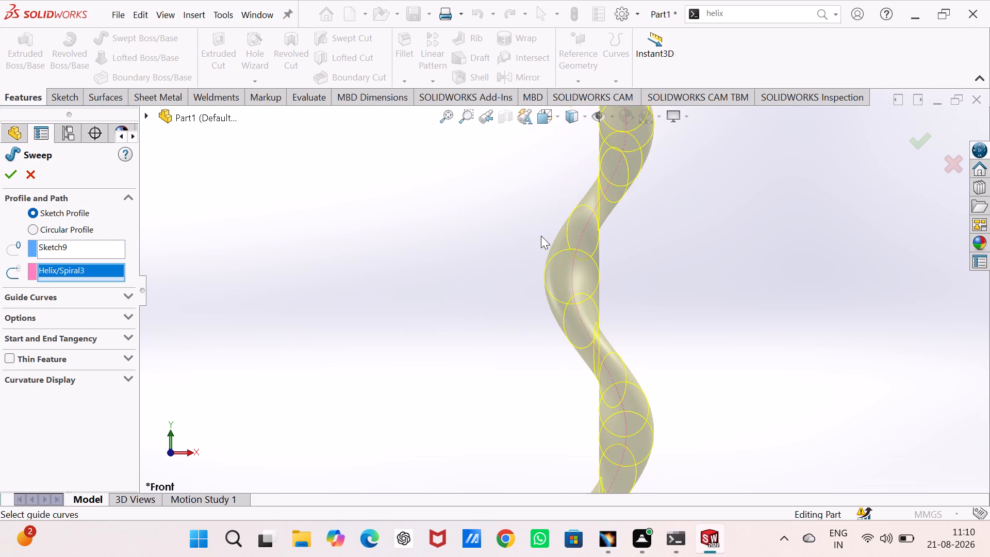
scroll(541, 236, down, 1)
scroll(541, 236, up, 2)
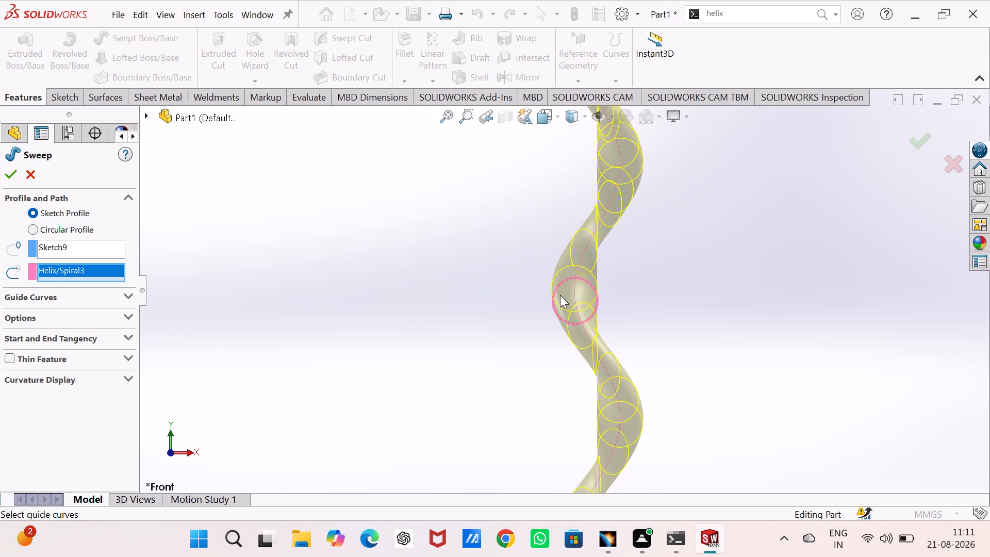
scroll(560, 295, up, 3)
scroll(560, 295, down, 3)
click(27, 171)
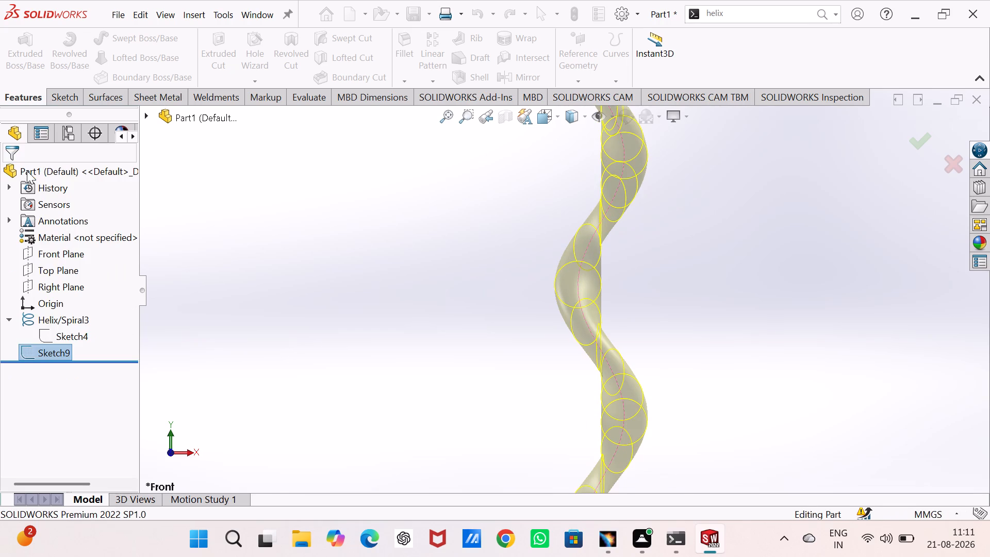
Edit the existing helix feature and define it by Height and Pitch.
double_click(36, 315)
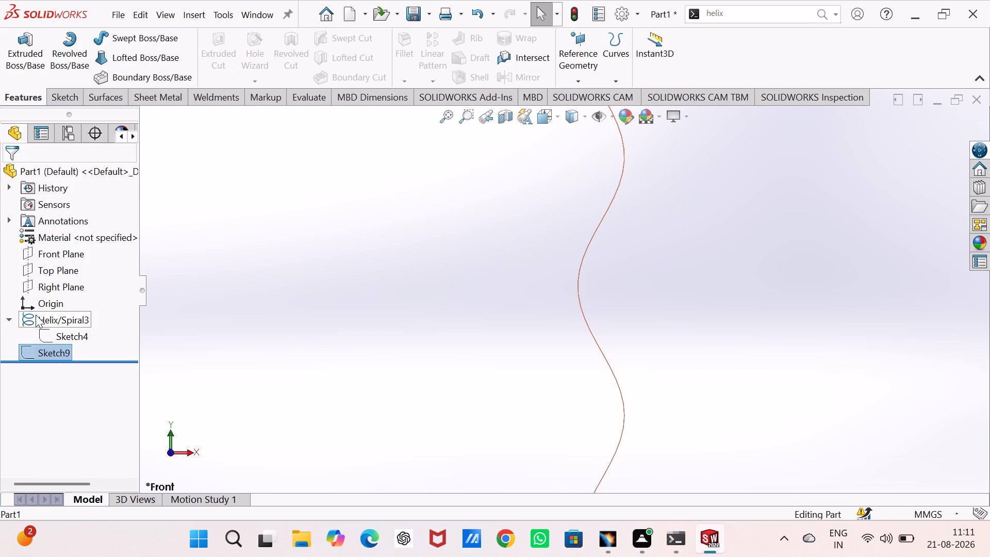
click(36, 315)
click(48, 276)
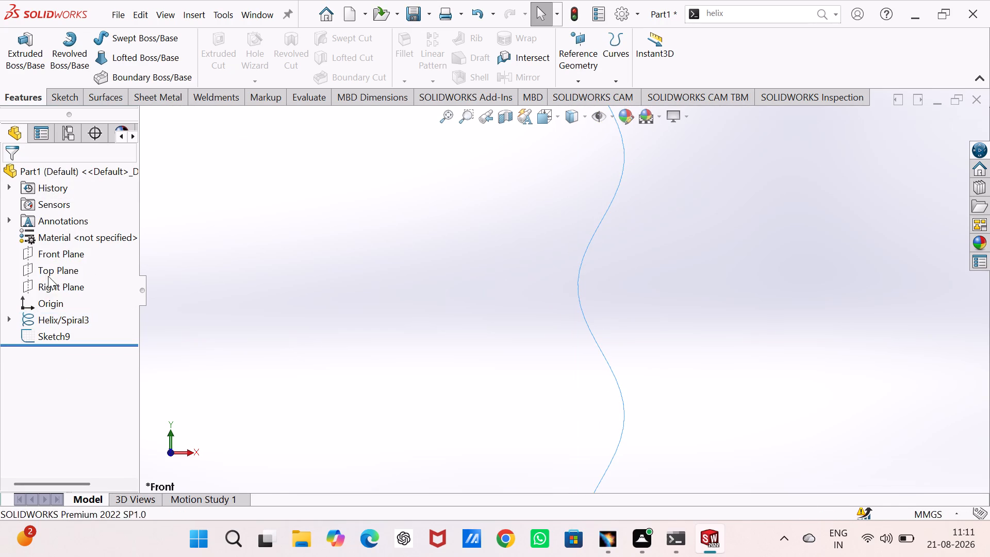
scroll(581, 309, up, 7)
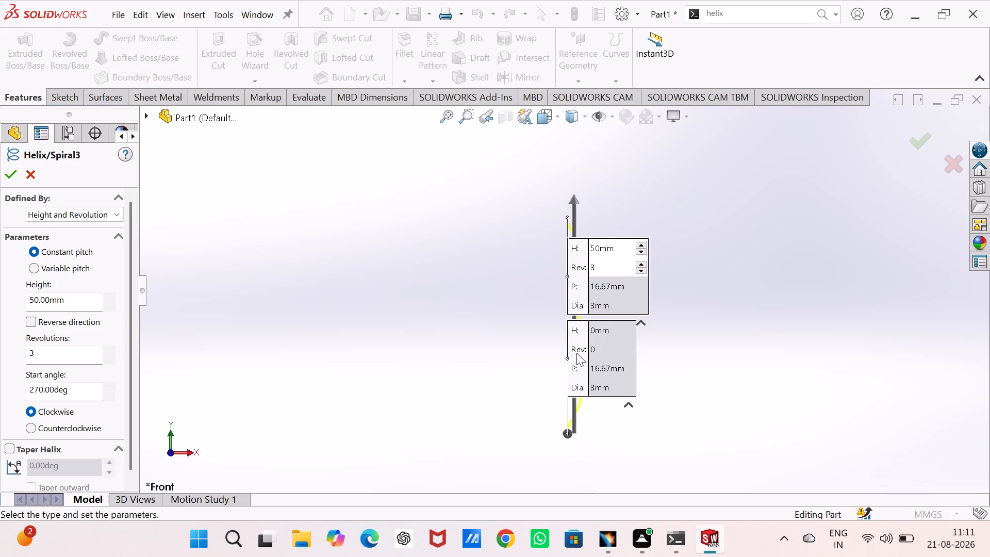
scroll(576, 353, down, 3)
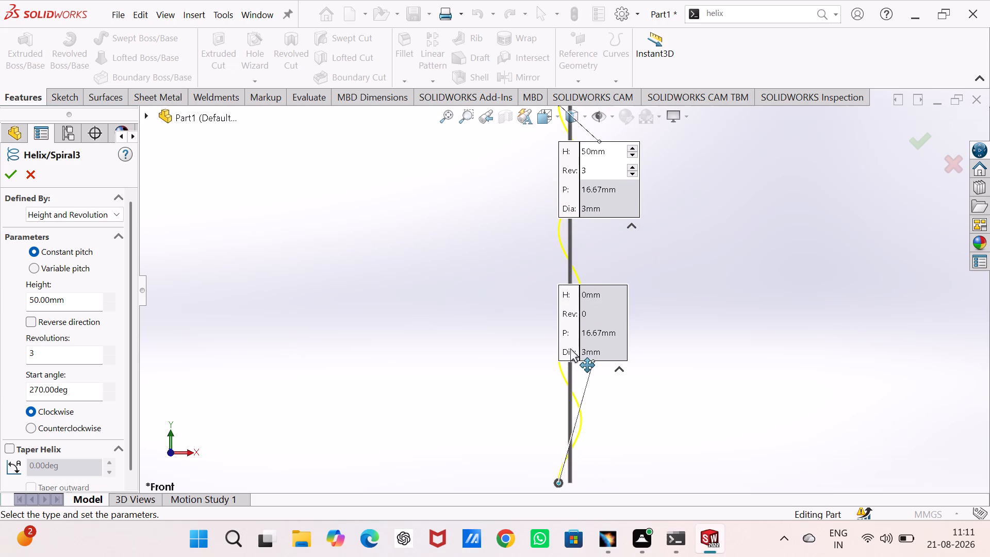
click(92, 215)
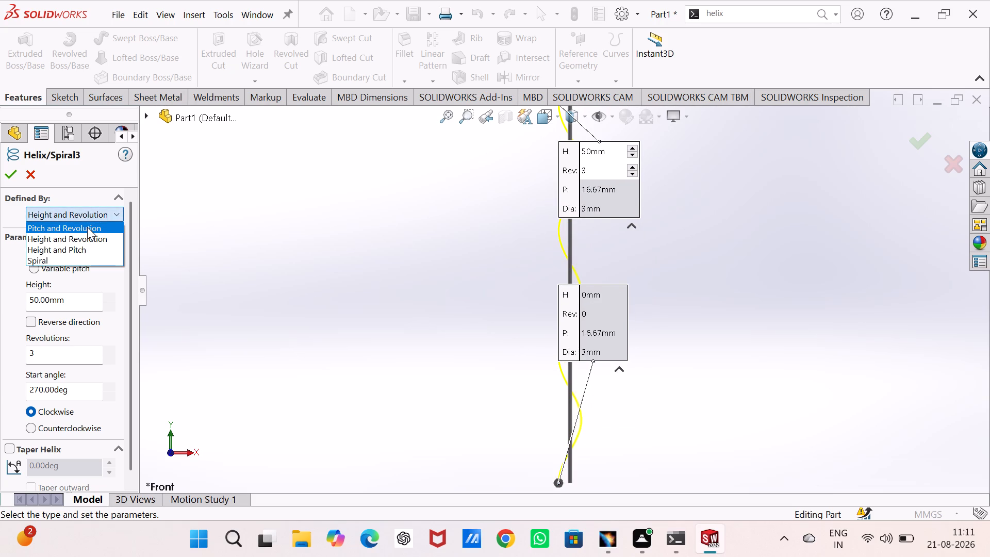
click(82, 248)
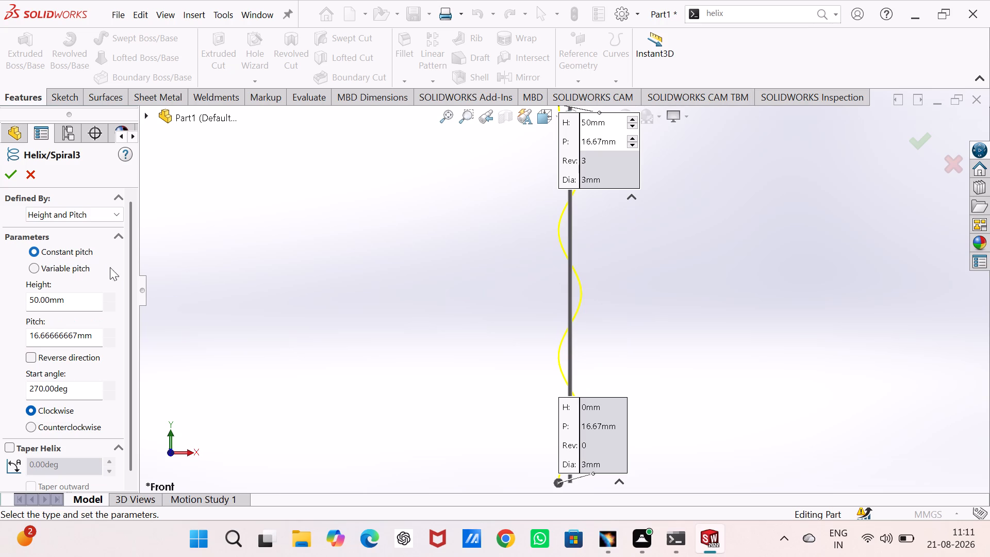
Reduce the helix's pitch to 6.67 mm, keeping the 50 mm height, and accept the feature.
triple_click(629, 139)
triple_click(629, 139)
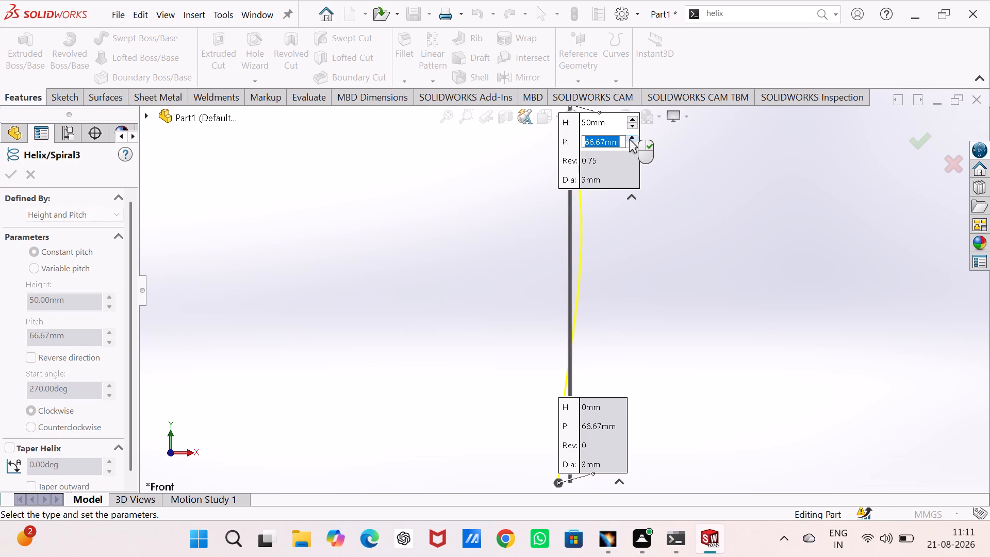
triple_click(629, 144)
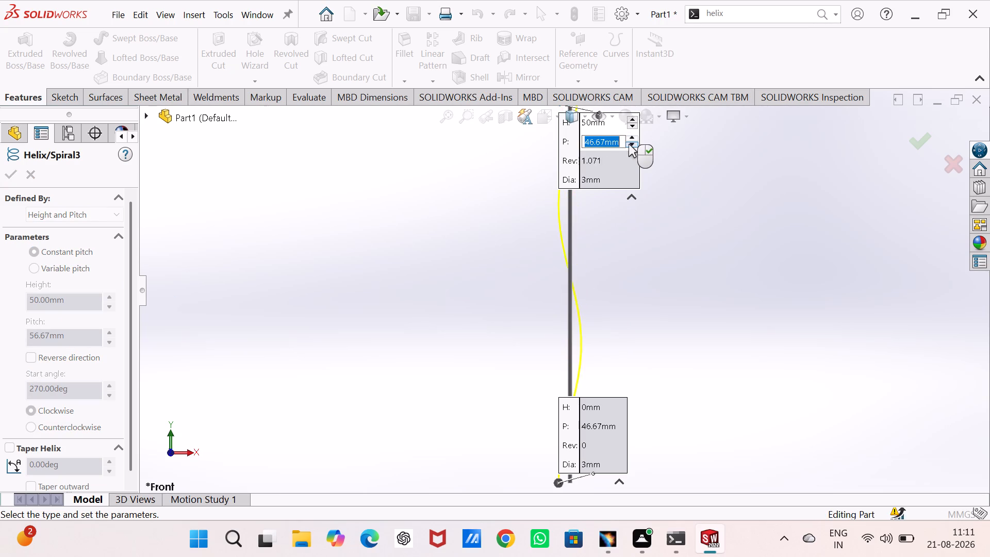
triple_click(629, 144)
triple_click(629, 144)
click(629, 144)
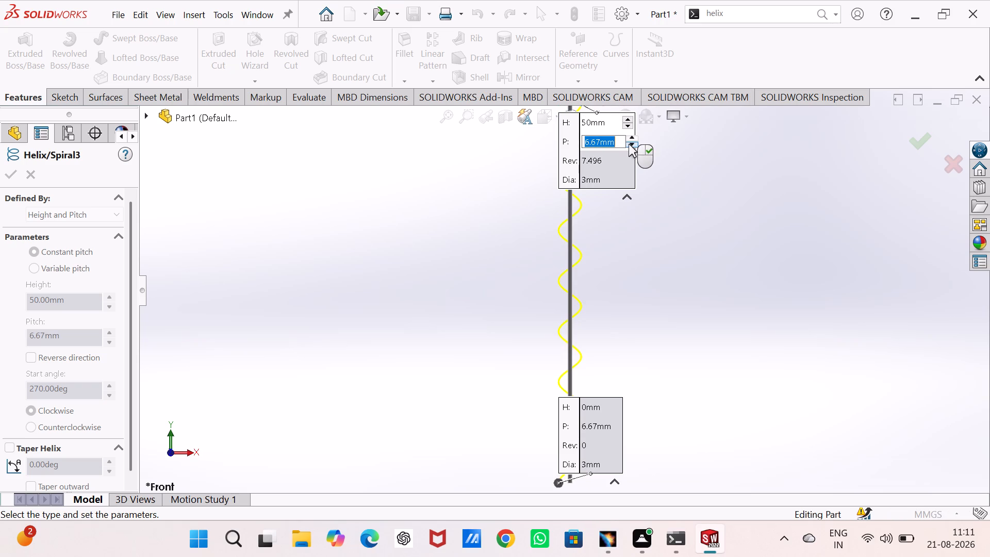
triple_click(630, 145)
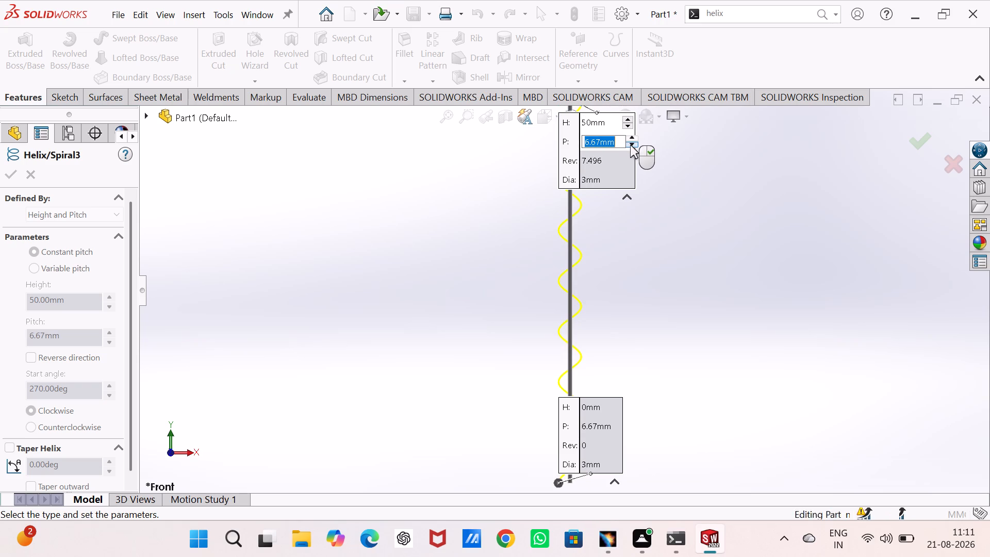
double_click(630, 145)
scroll(589, 233, up, 2)
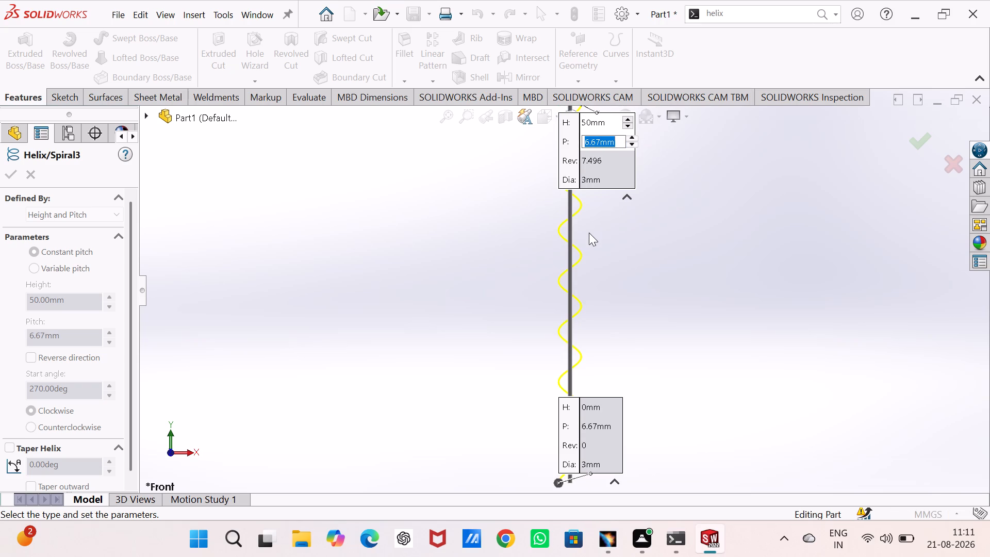
scroll(589, 233, up, 2)
scroll(589, 233, down, 3)
click(496, 261)
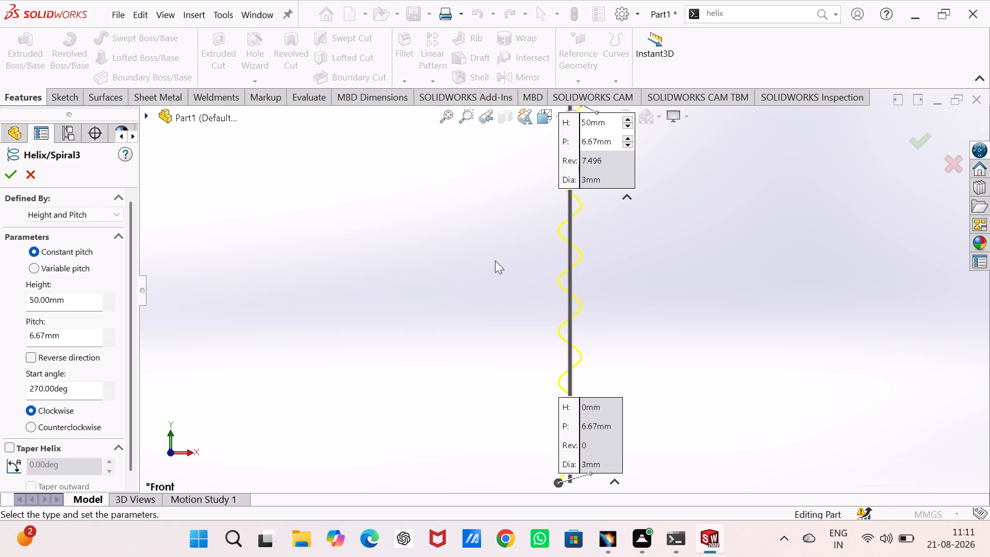
scroll(495, 260, down, 5)
scroll(495, 260, up, 10)
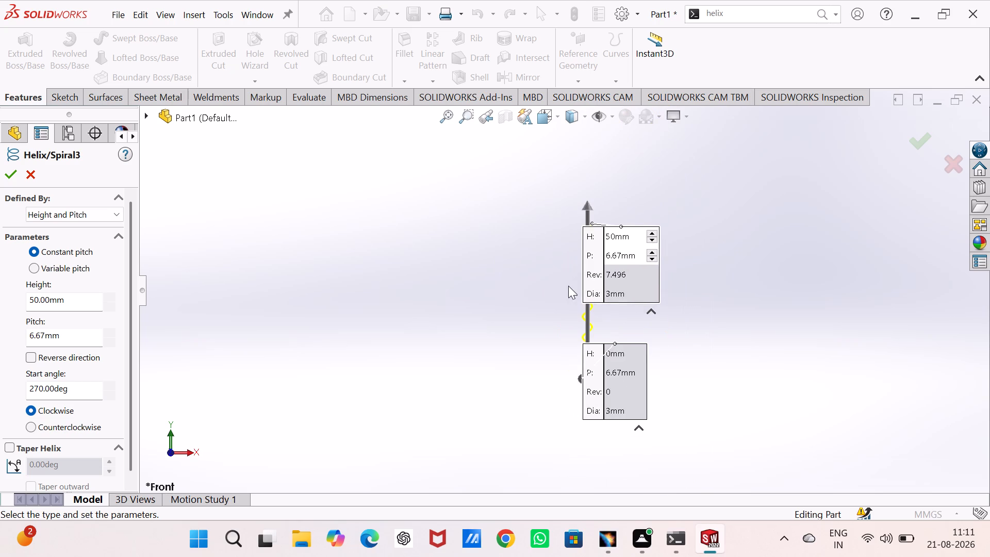
scroll(607, 302, down, 6)
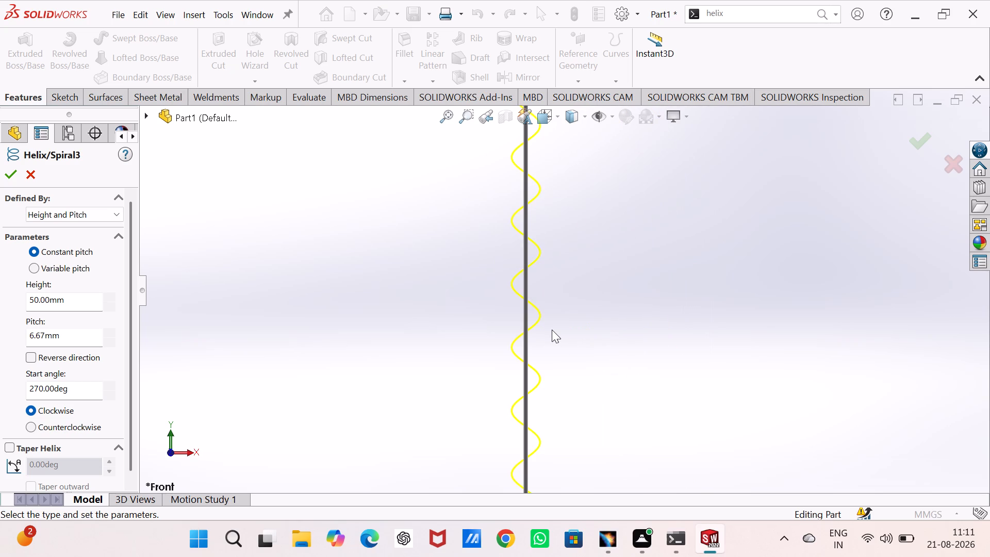
scroll(552, 330, up, 1)
scroll(552, 330, down, 1)
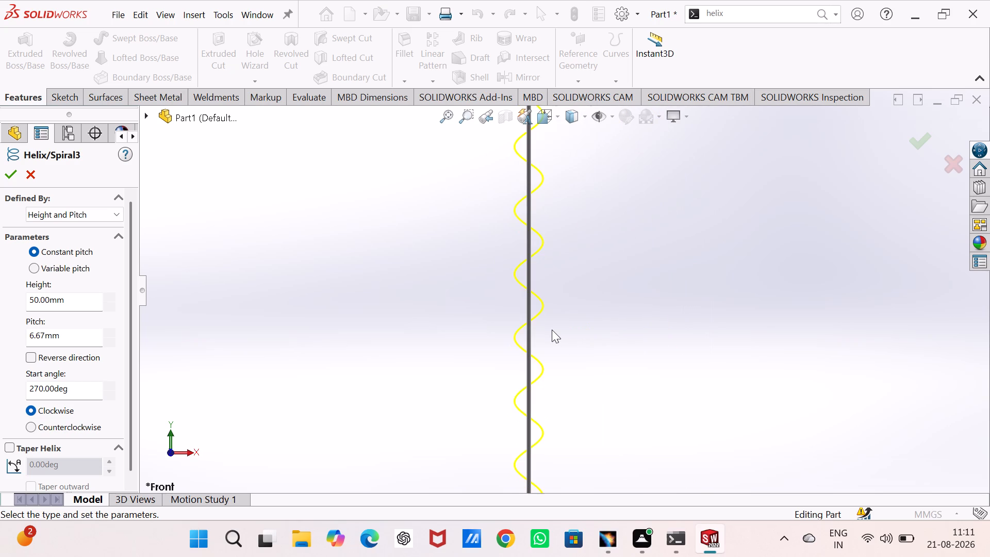
scroll(552, 330, up, 4)
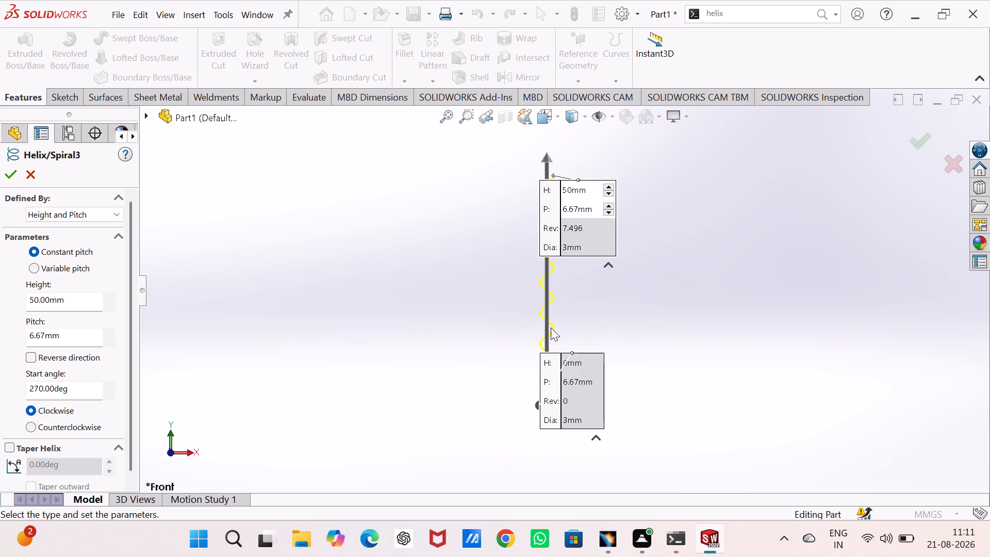
click(13, 169)
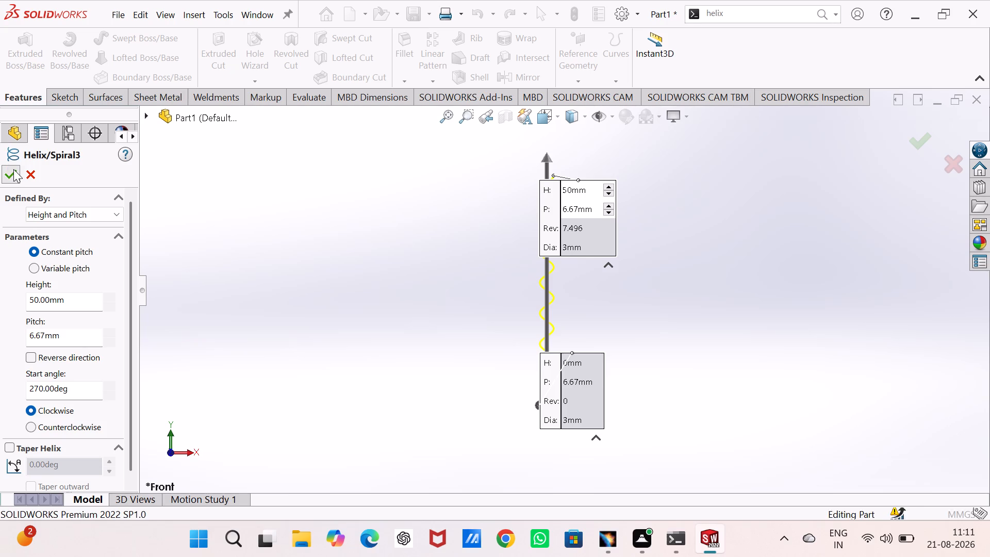
click(334, 274)
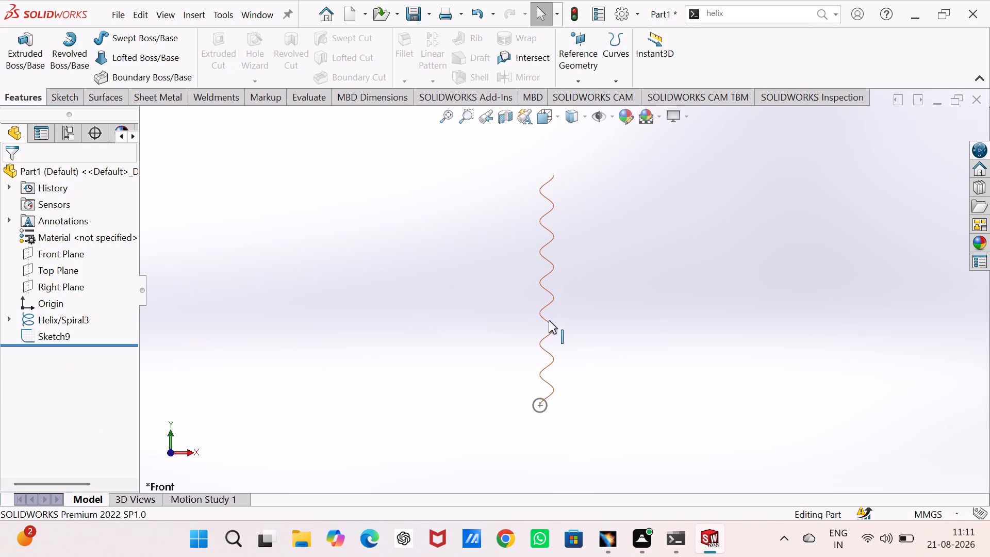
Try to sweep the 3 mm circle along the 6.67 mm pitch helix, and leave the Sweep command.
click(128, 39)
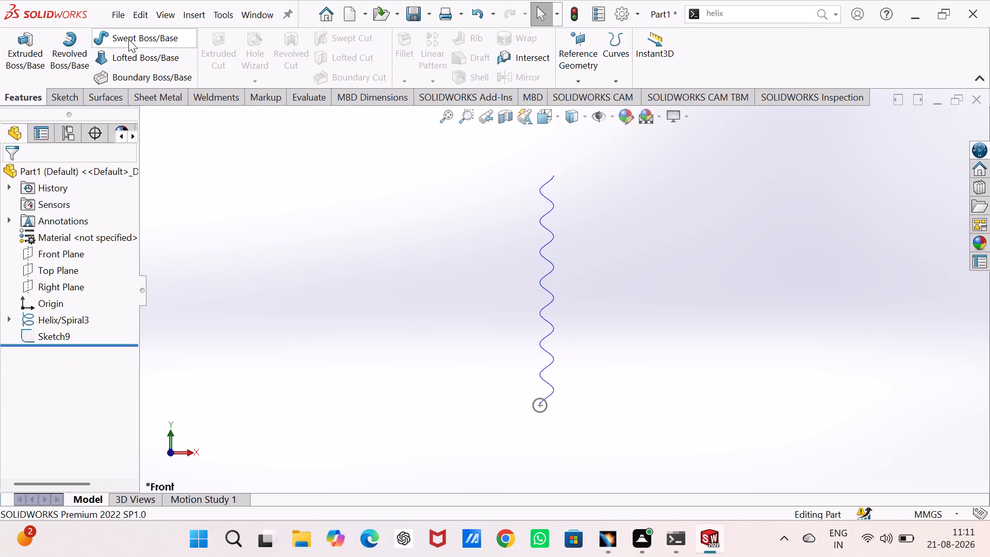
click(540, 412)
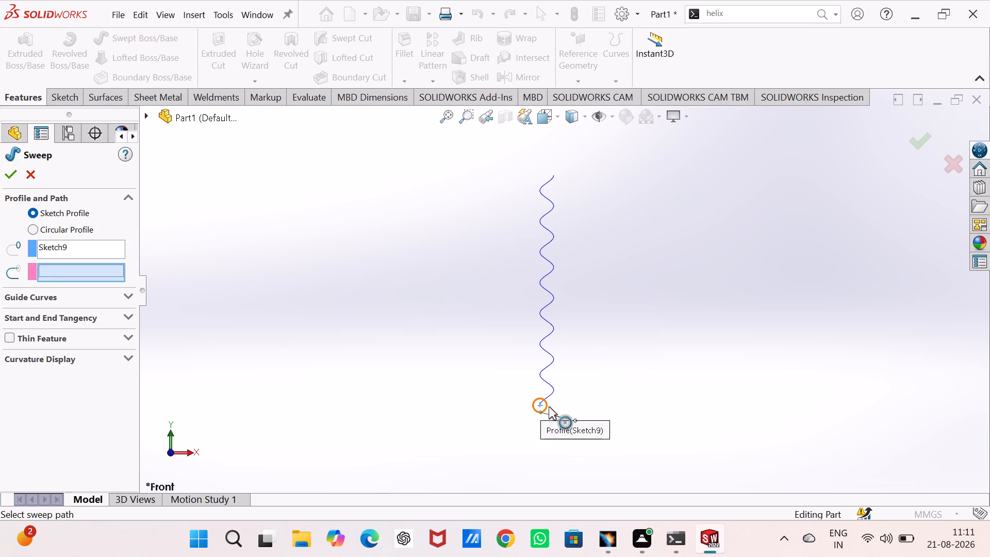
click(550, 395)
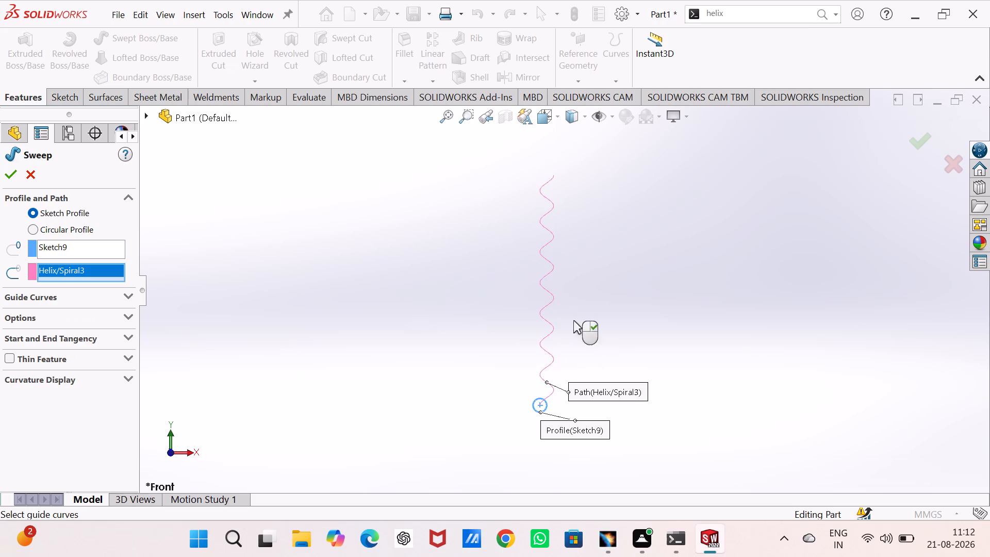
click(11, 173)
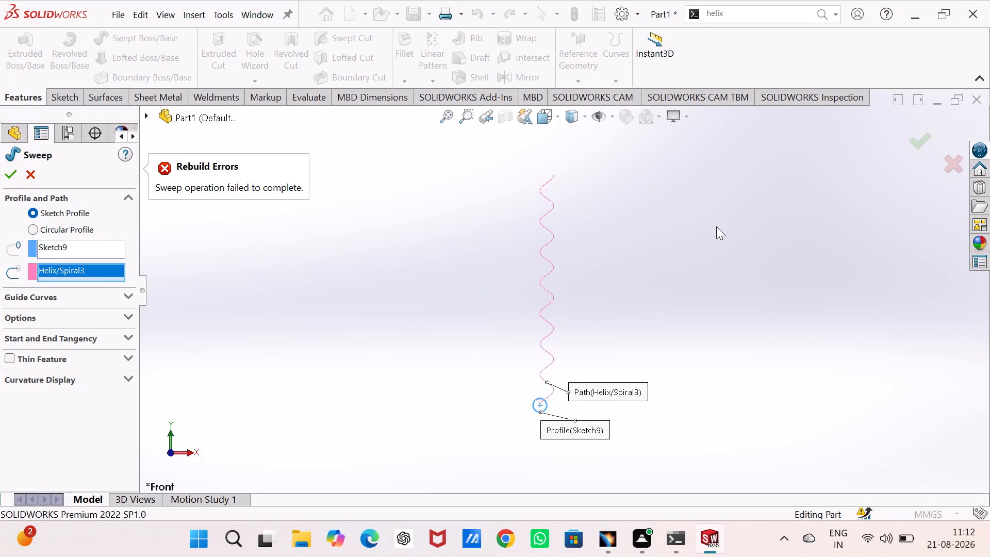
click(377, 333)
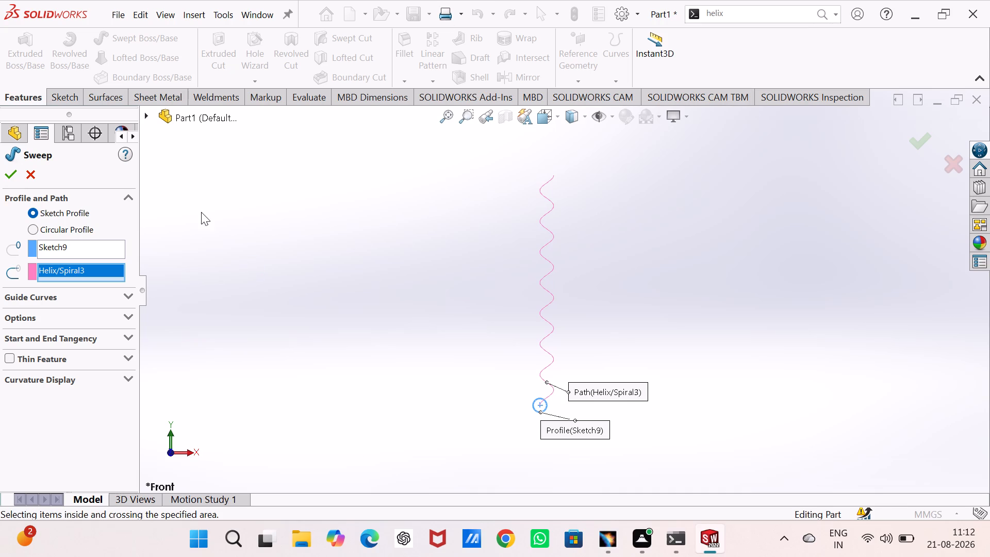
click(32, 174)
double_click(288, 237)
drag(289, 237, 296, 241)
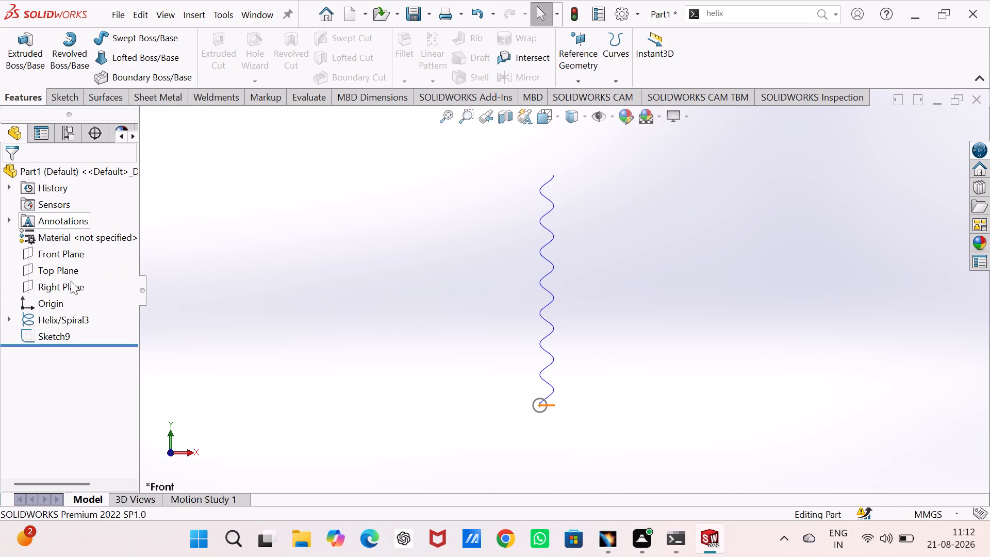
Edit the helix's base circle sketch on the Top Plane and set the circle's diameter to 10 mm.
click(10, 320)
click(47, 336)
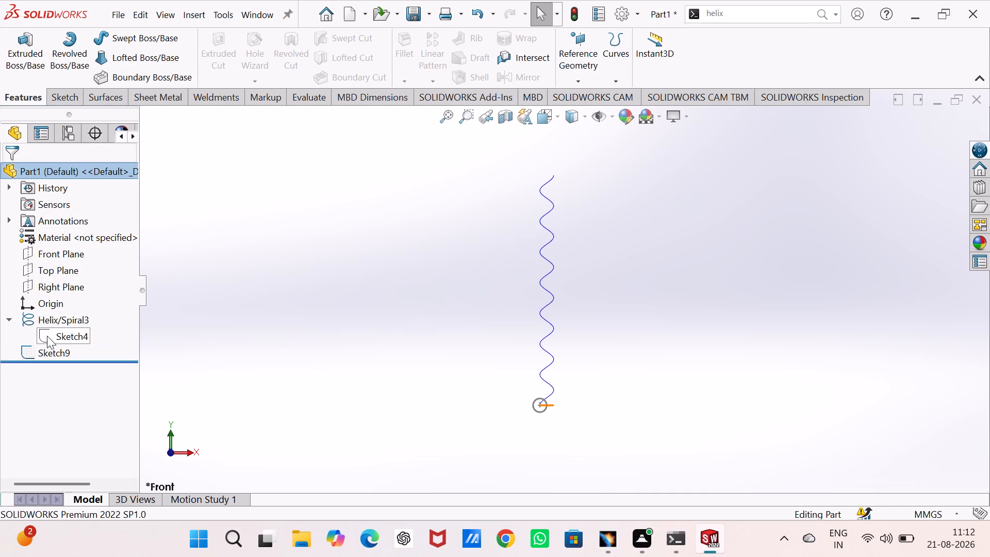
click(52, 300)
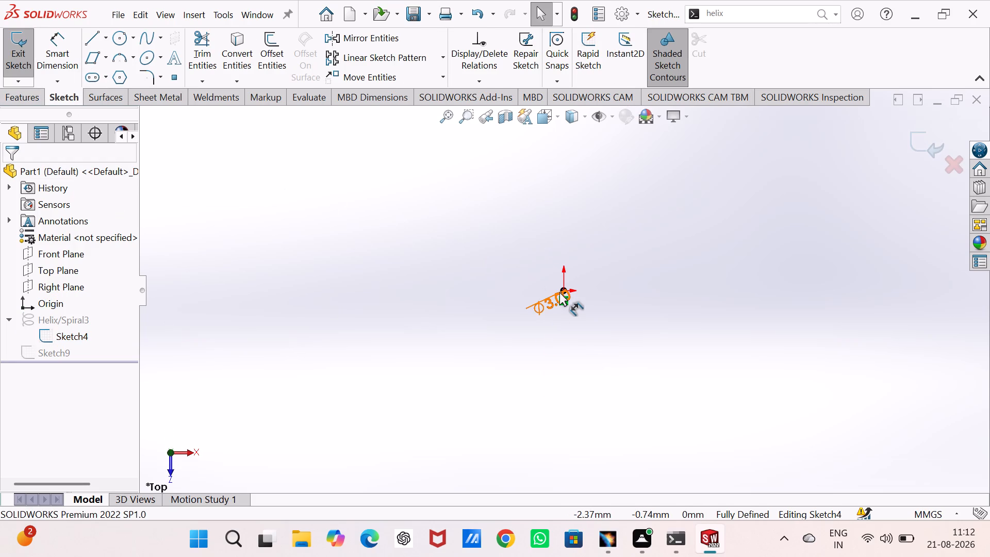
scroll(559, 292, down, 7)
double_click(543, 288)
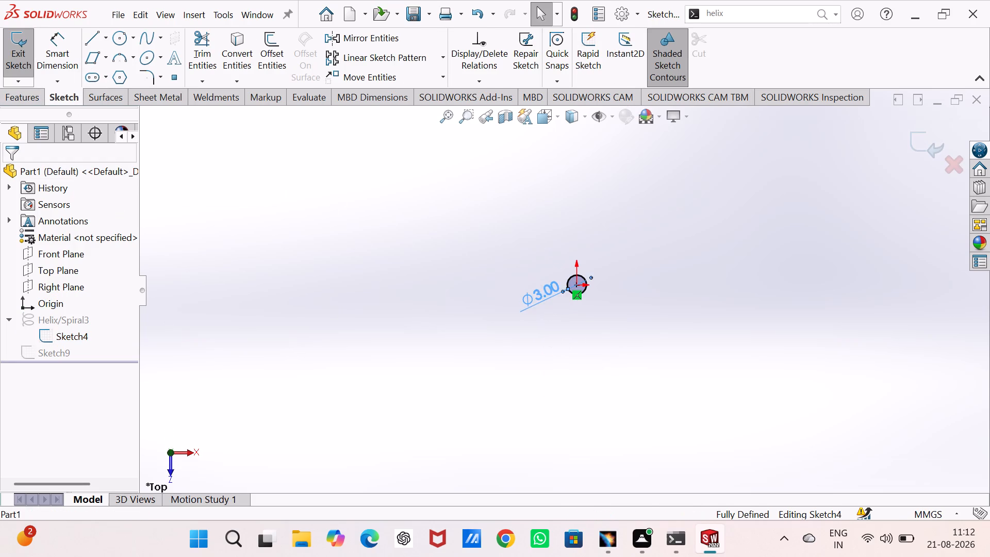
text(10)
key(Return)
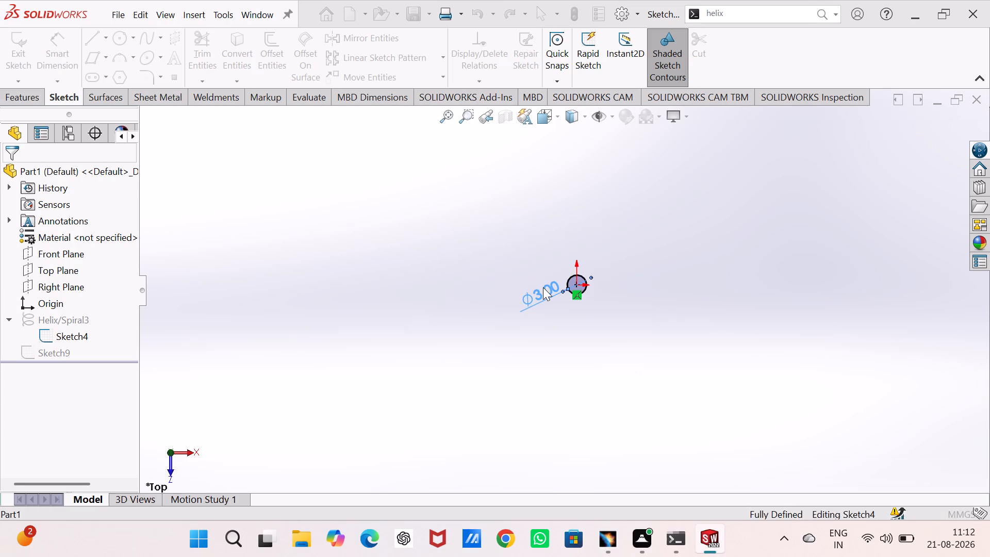
click(437, 319)
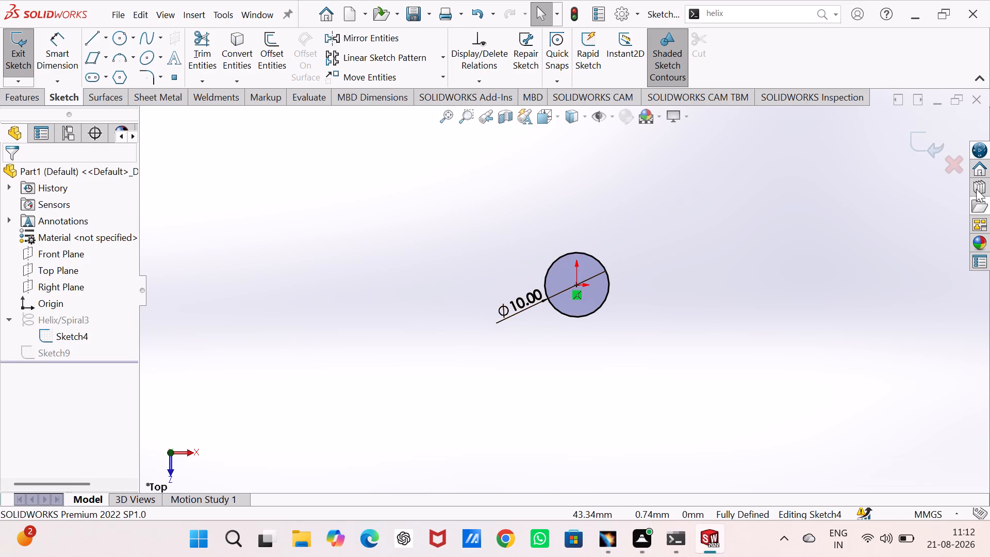
Exit the helix's base circle sketch, rebuild the part and show it in isometric view.
click(927, 143)
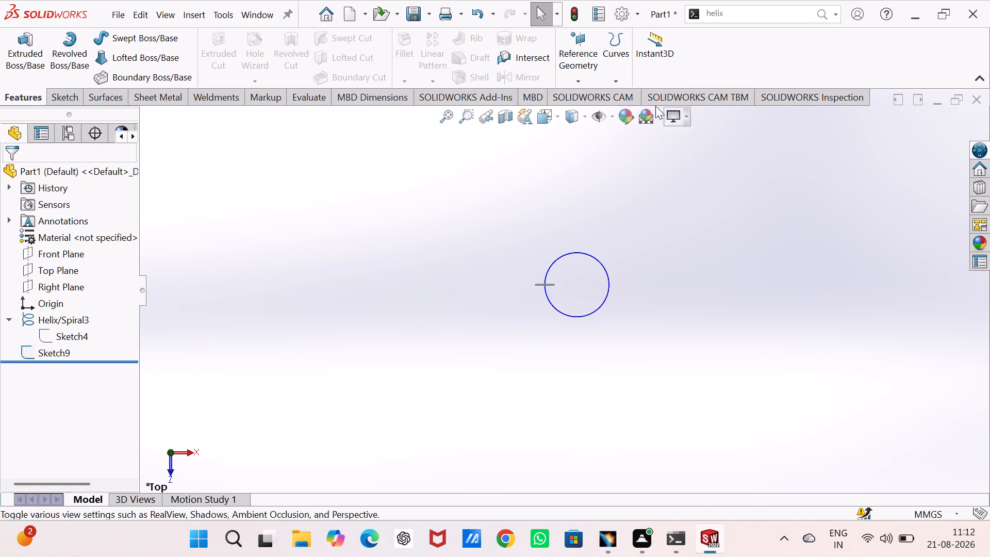
click(575, 14)
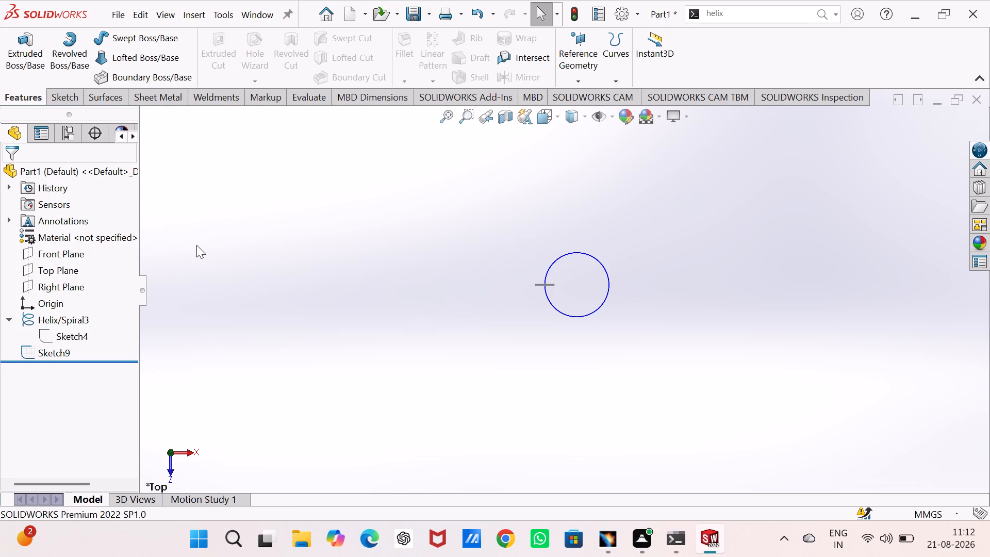
key(ctrl+7)
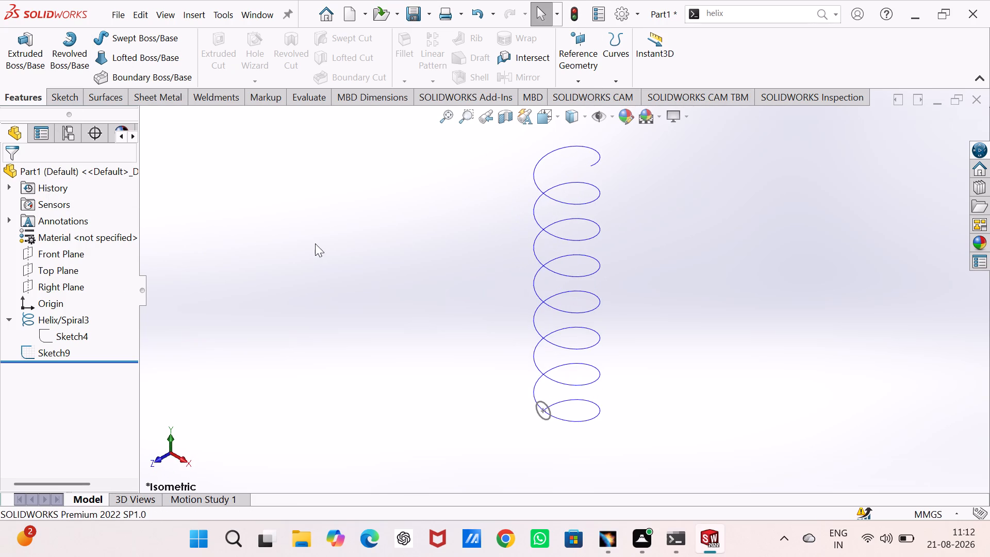
click(390, 295)
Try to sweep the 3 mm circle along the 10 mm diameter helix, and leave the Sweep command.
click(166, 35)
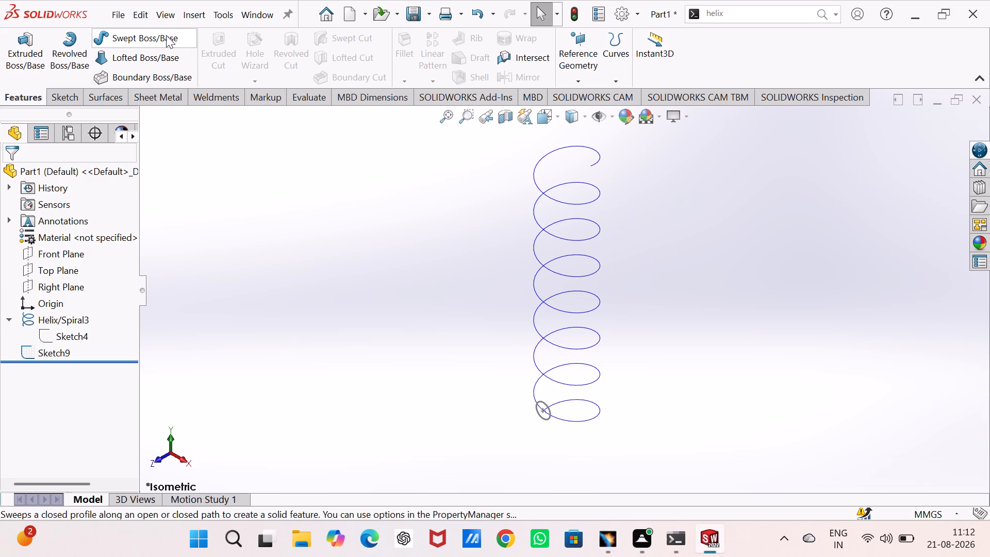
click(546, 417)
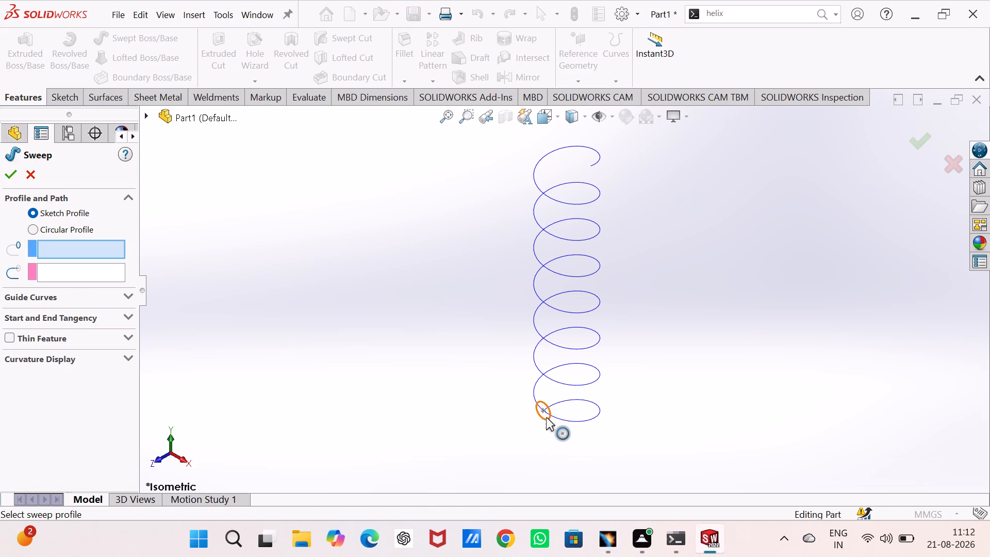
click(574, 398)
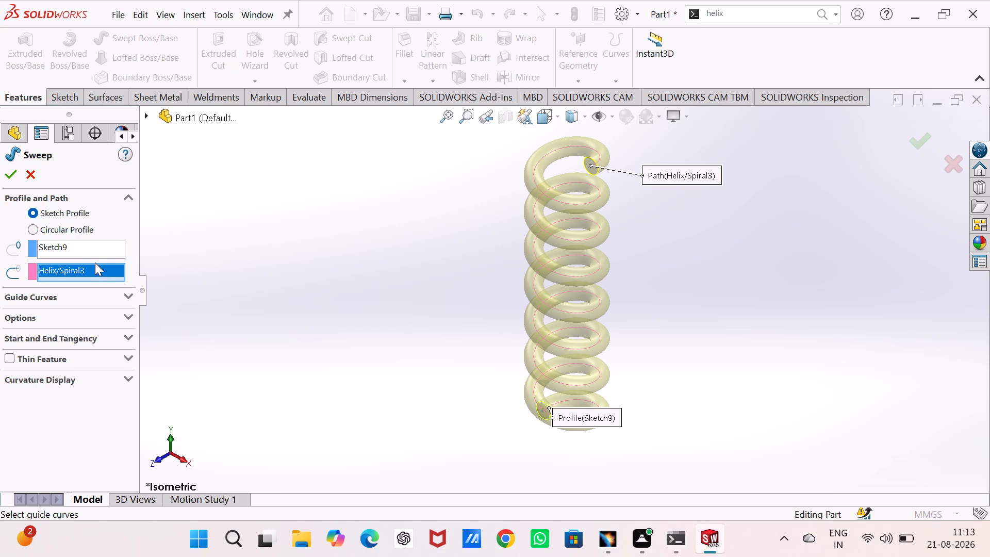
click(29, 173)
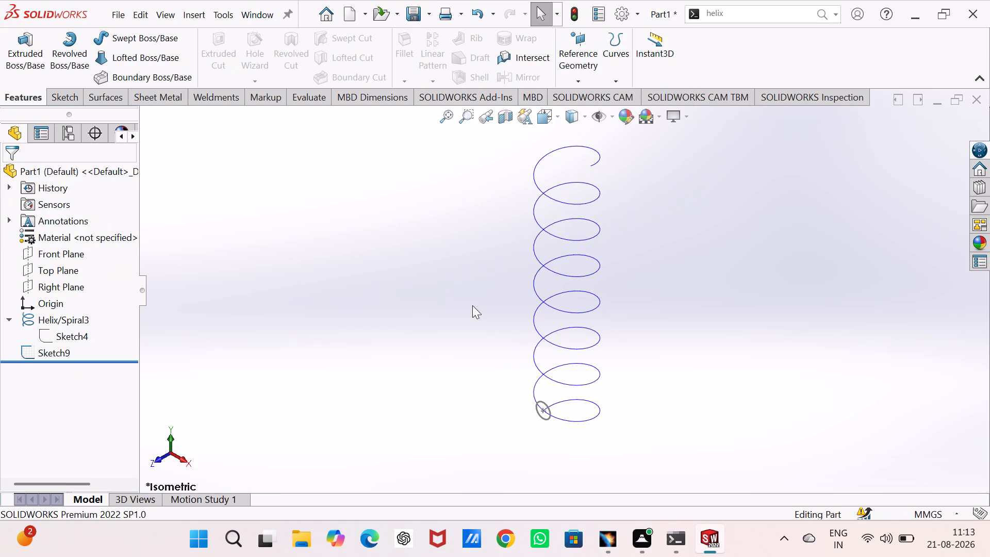
Set the diameter of the helix's base circle to 50 mm and rebuild the part.
double_click(64, 332)
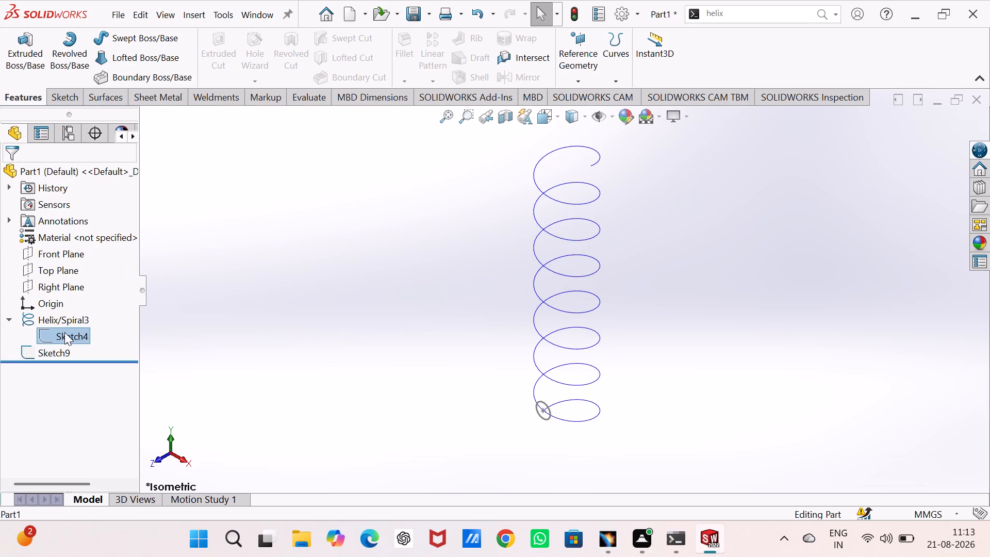
click(64, 332)
click(64, 332)
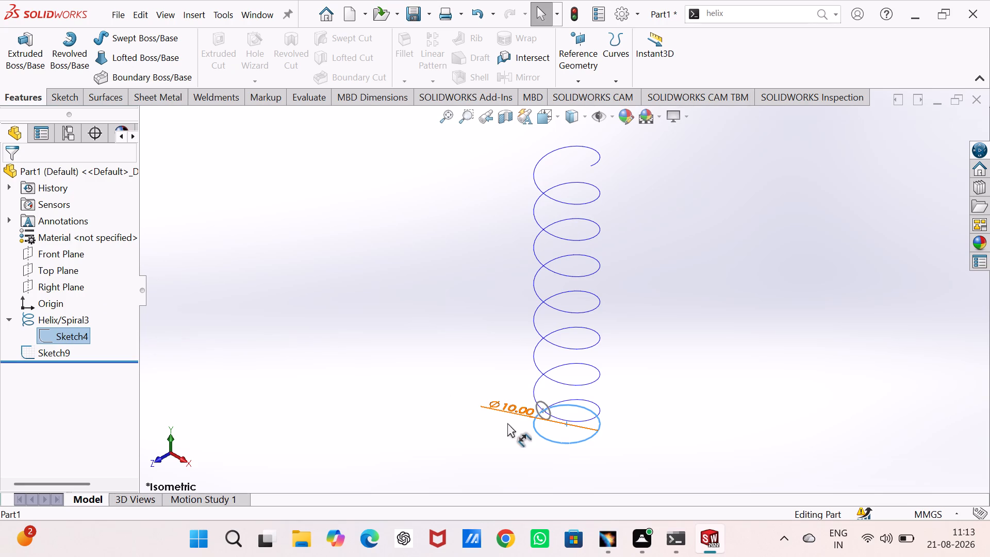
double_click(507, 412)
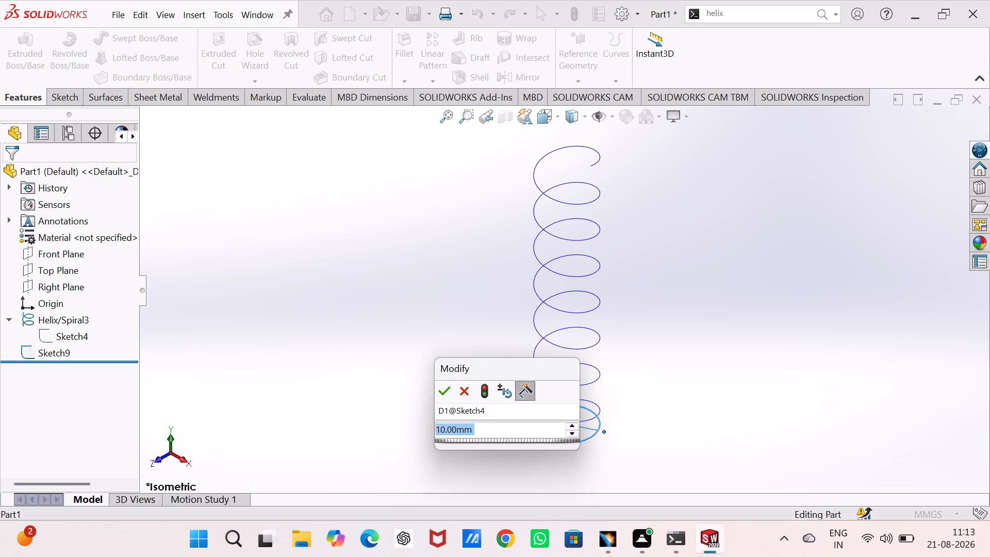
text(50)
key(Return)
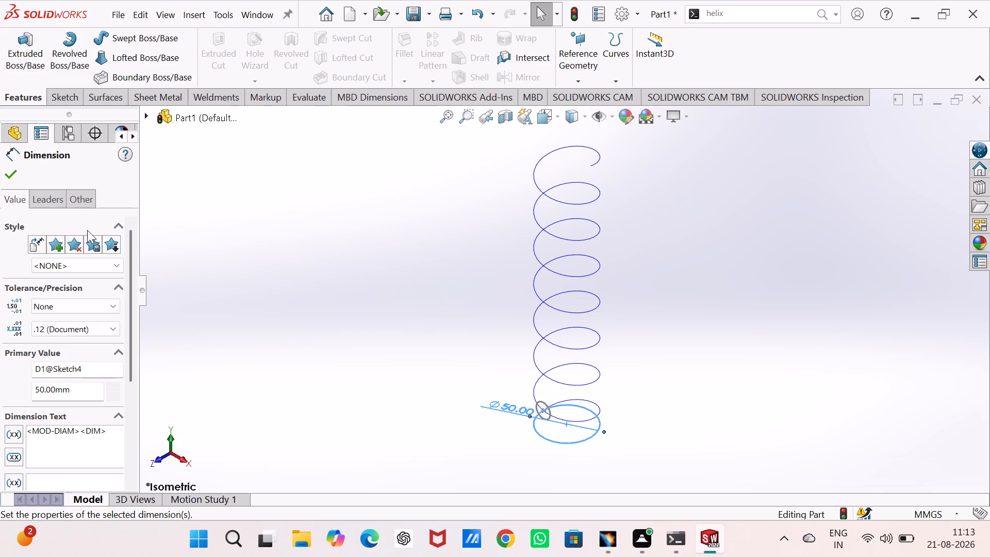
click(18, 179)
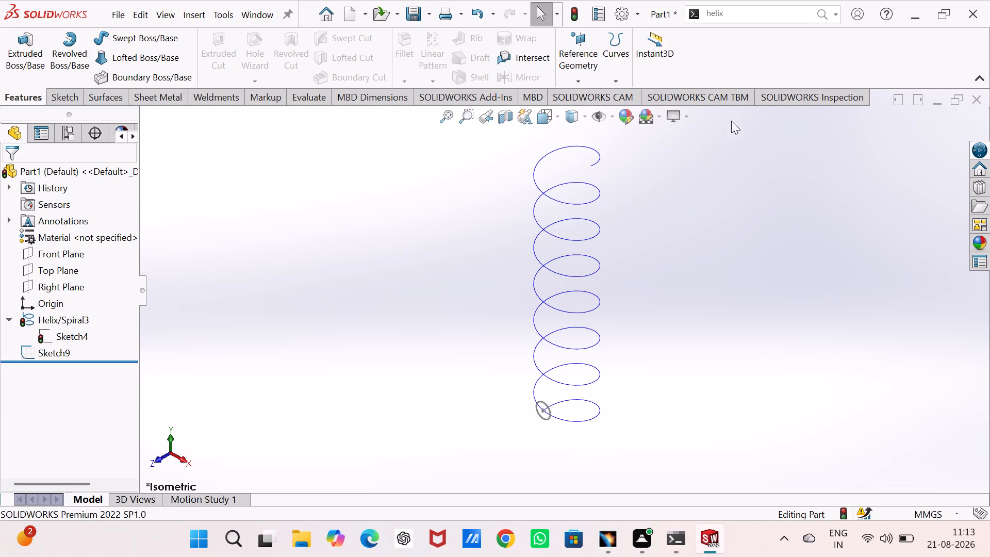
click(574, 9)
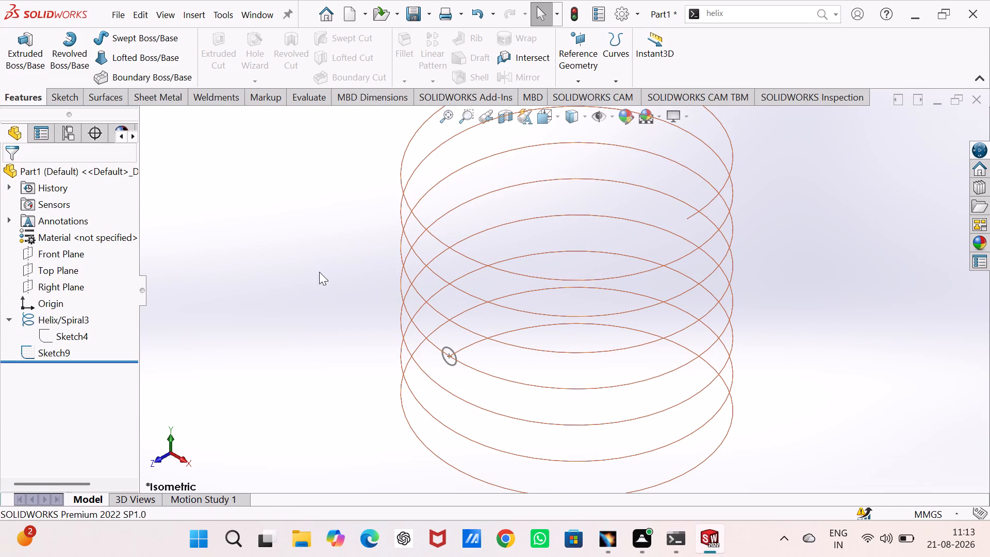
click(319, 272)
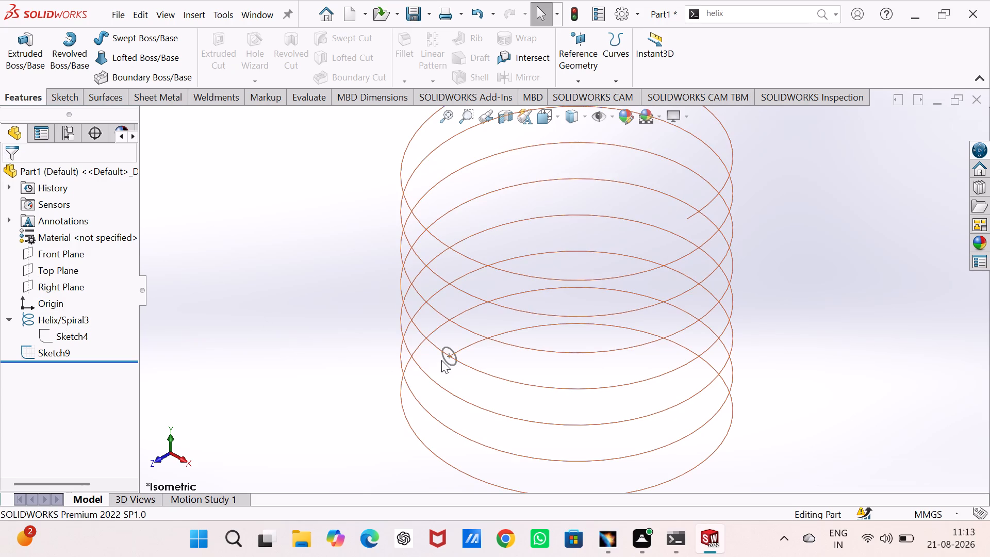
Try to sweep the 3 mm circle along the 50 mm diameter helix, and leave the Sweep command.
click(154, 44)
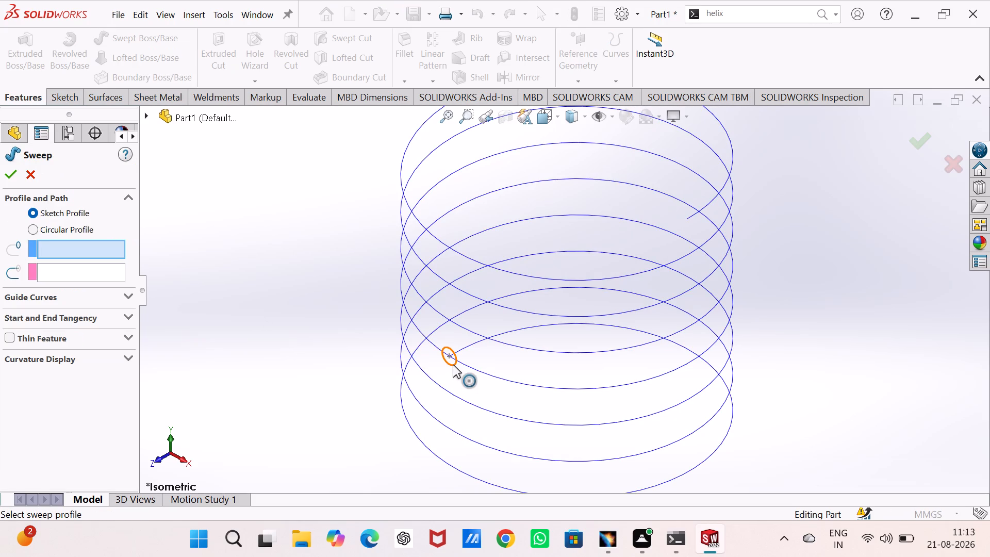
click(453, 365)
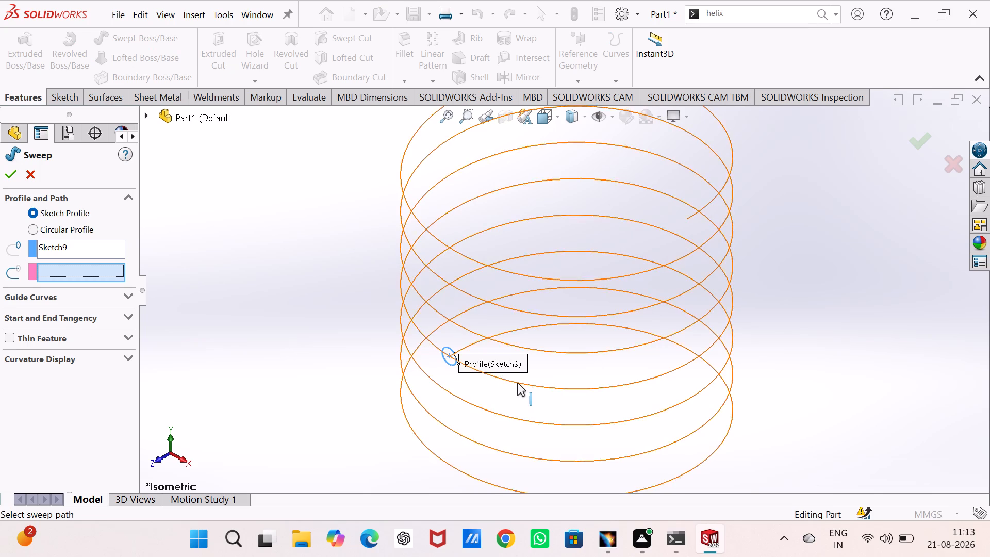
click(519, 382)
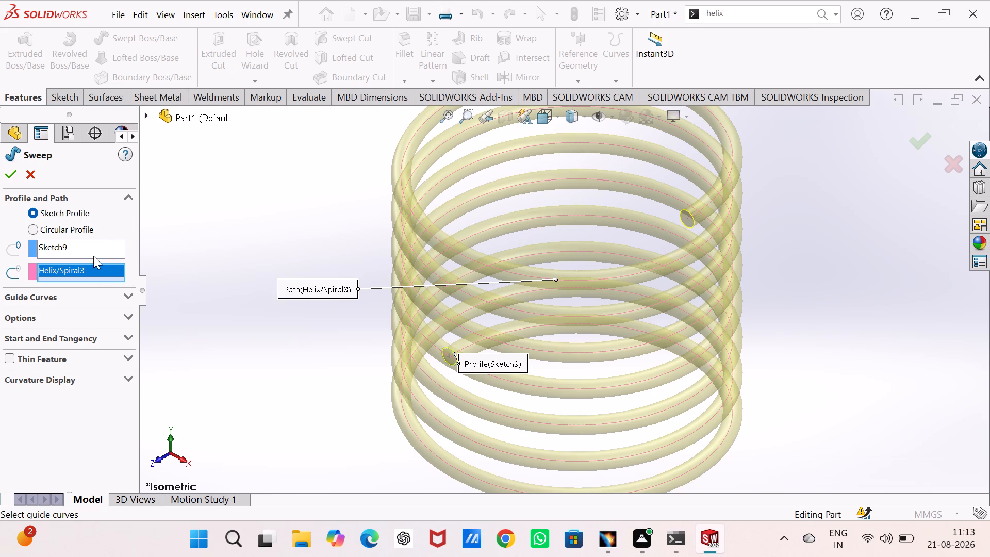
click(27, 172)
Edit the helix feature, define it by Height and Revolution, and set 3 revolutions.
click(73, 315)
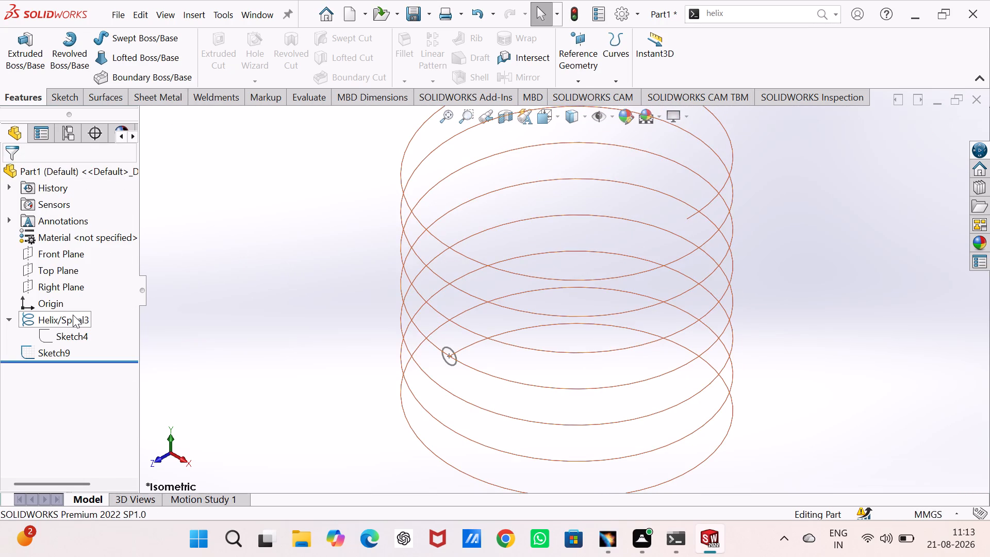
click(85, 275)
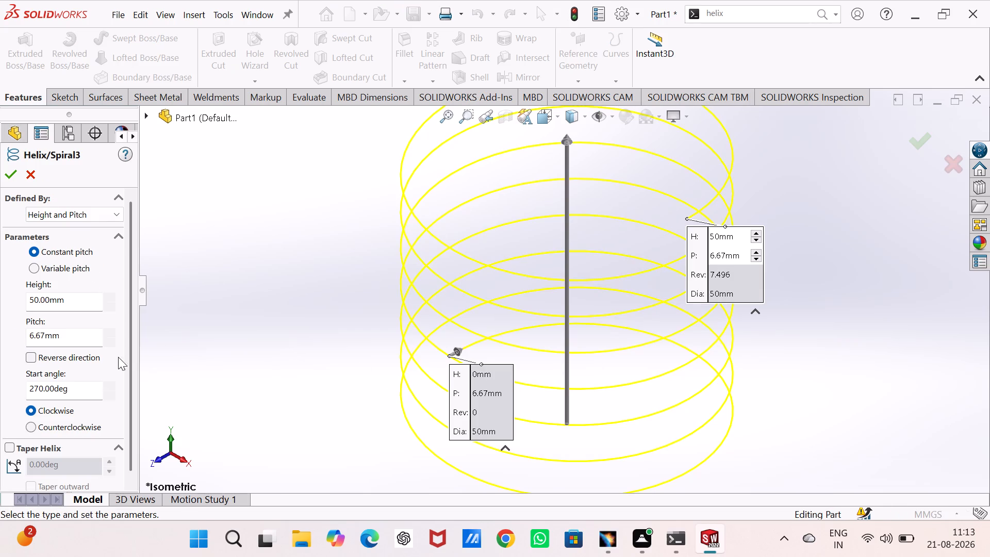
double_click(80, 335)
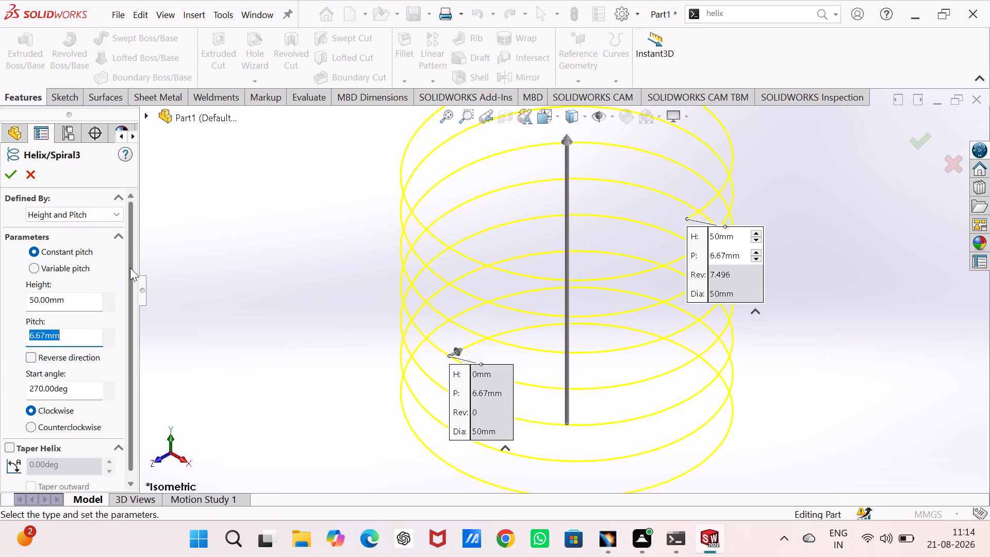
click(113, 212)
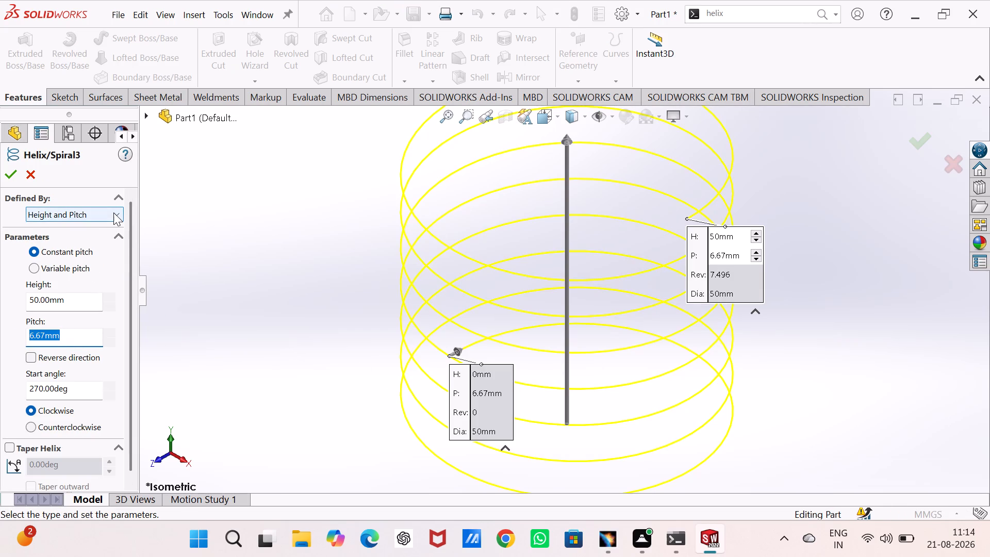
click(104, 238)
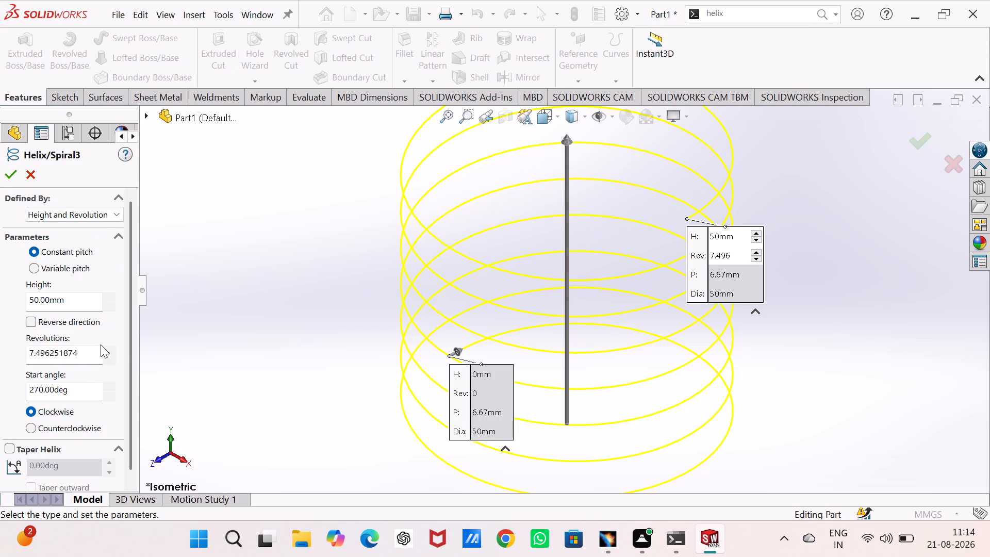
double_click(88, 352)
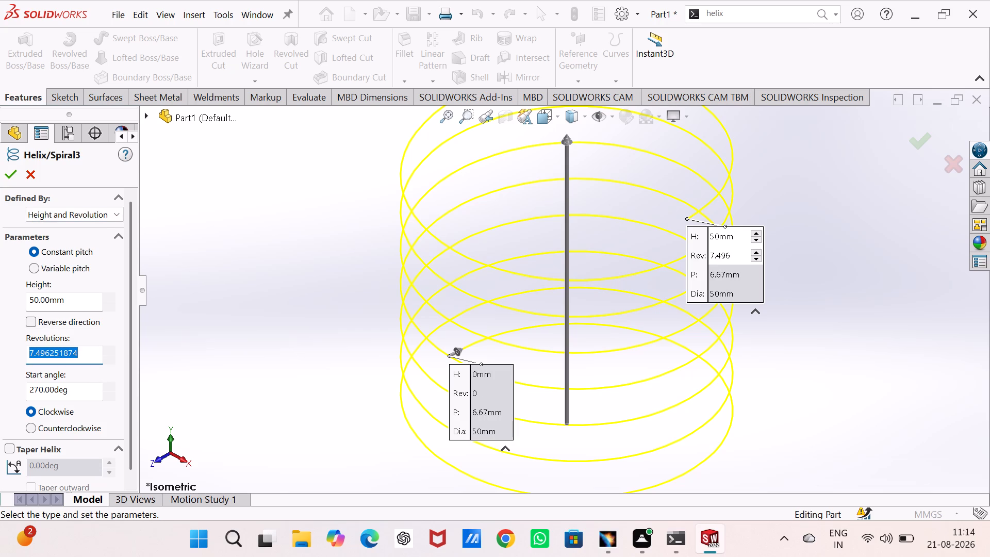
key(3)
click(269, 304)
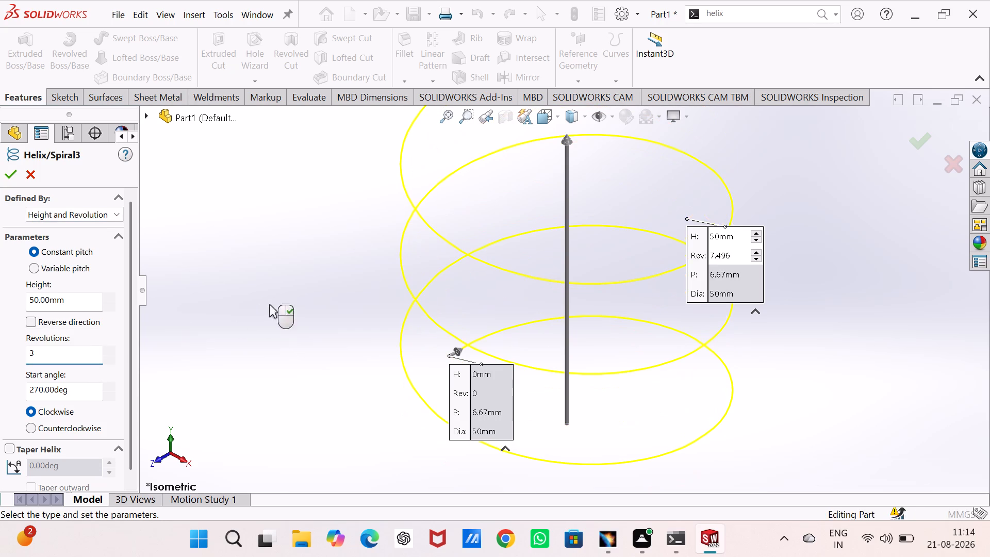
scroll(276, 316, up, 3)
scroll(280, 309, down, 2)
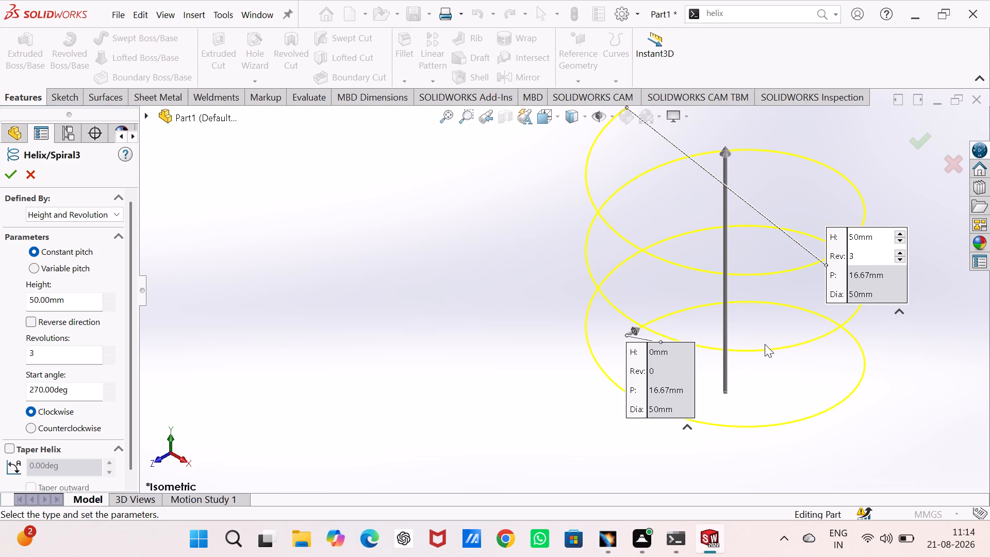
Set the helix to 4 revolutions, keeping the 50 mm height, and accept the feature.
click(59, 348)
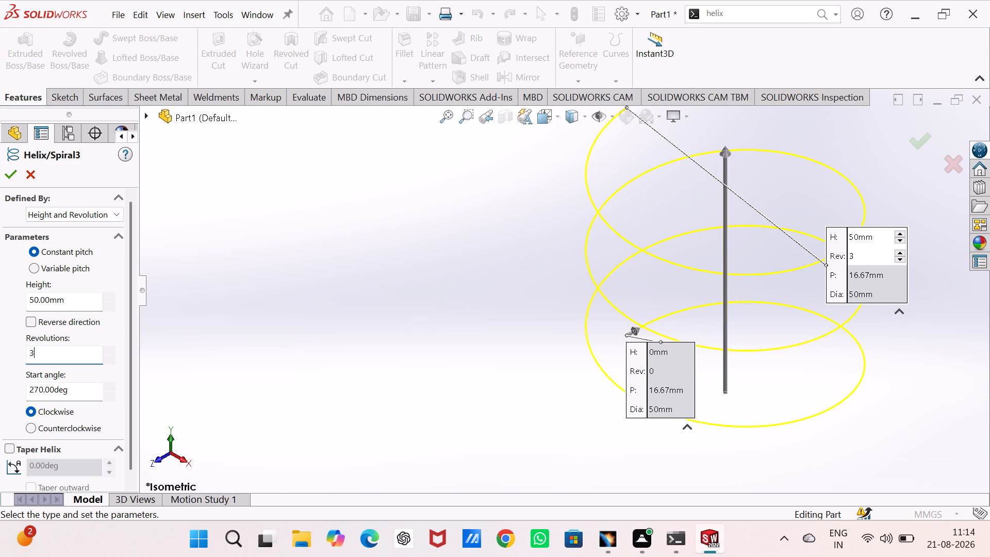
click(64, 351)
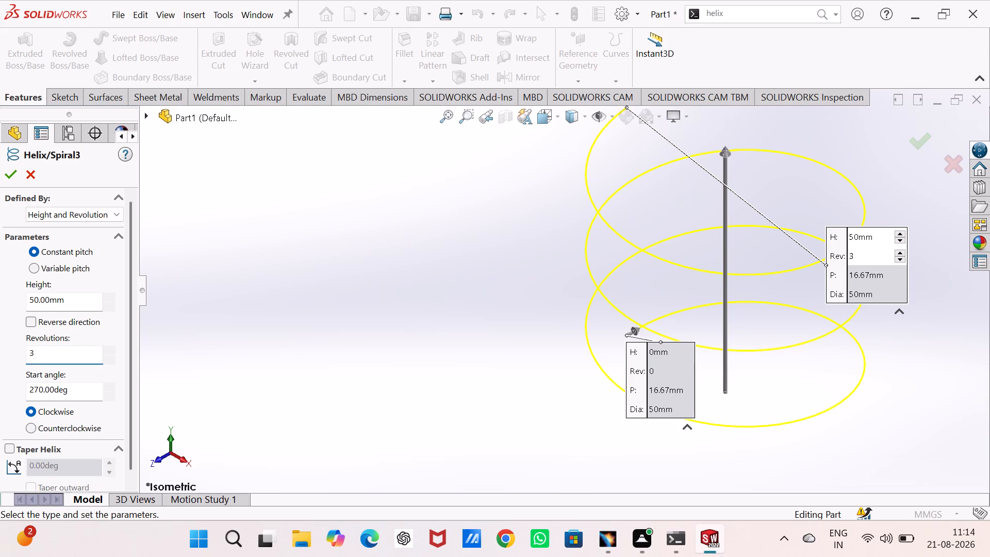
double_click(64, 351)
key(4)
key(Return)
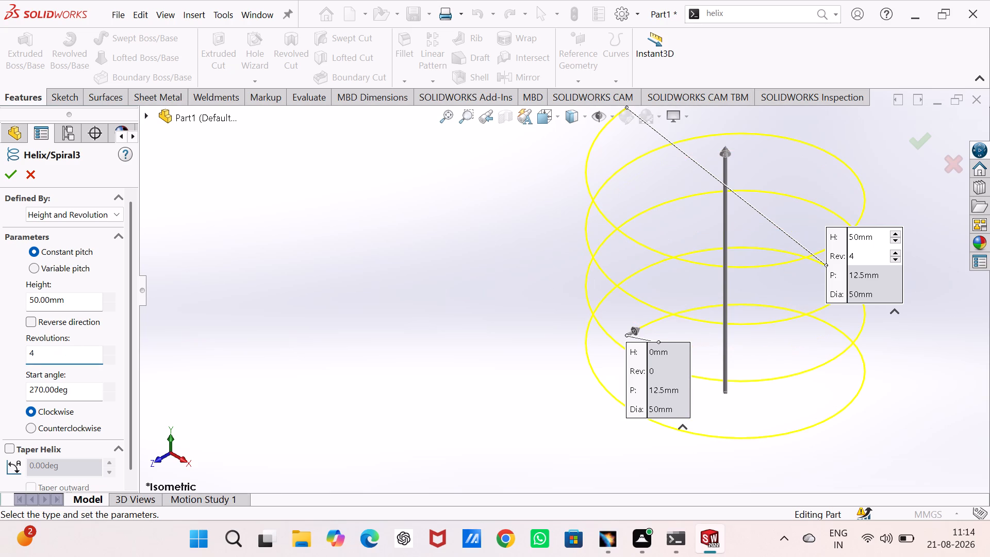
click(7, 172)
click(368, 284)
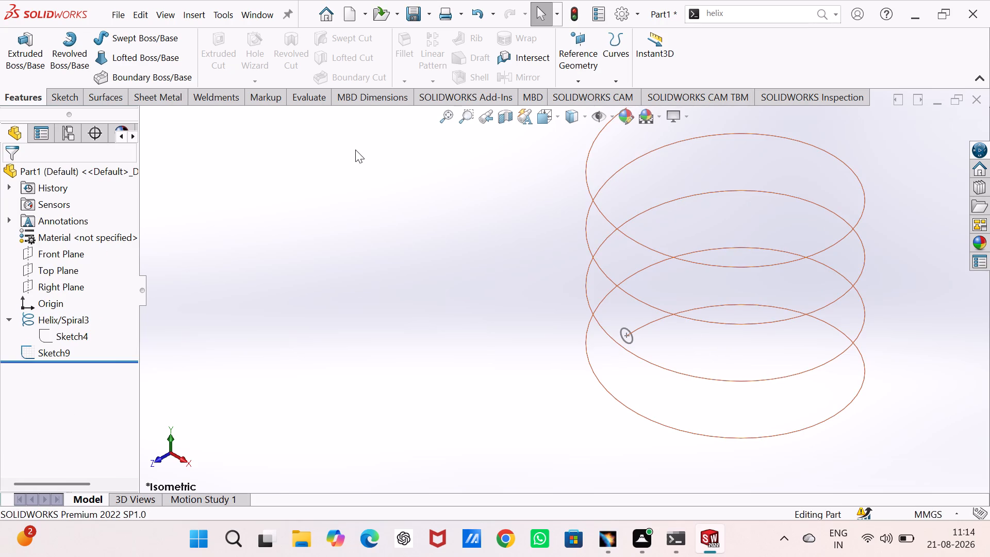
Sweep the 3 mm circle sketch along the 4-revolution helix to create the solid spring.
click(147, 36)
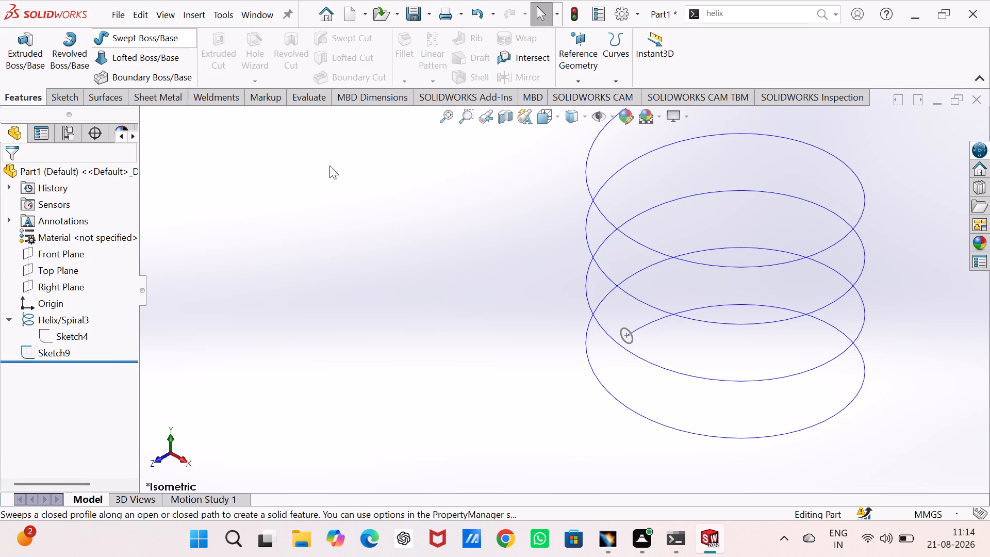
click(633, 337)
click(639, 330)
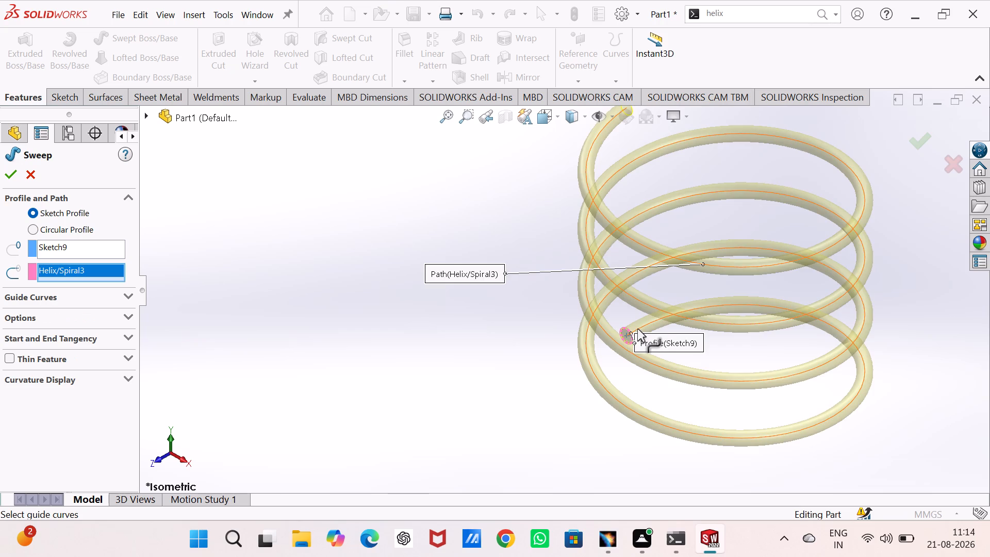
scroll(636, 330, up, 4)
scroll(637, 315, down, 2)
scroll(659, 244, down, 1)
scroll(694, 208, up, 1)
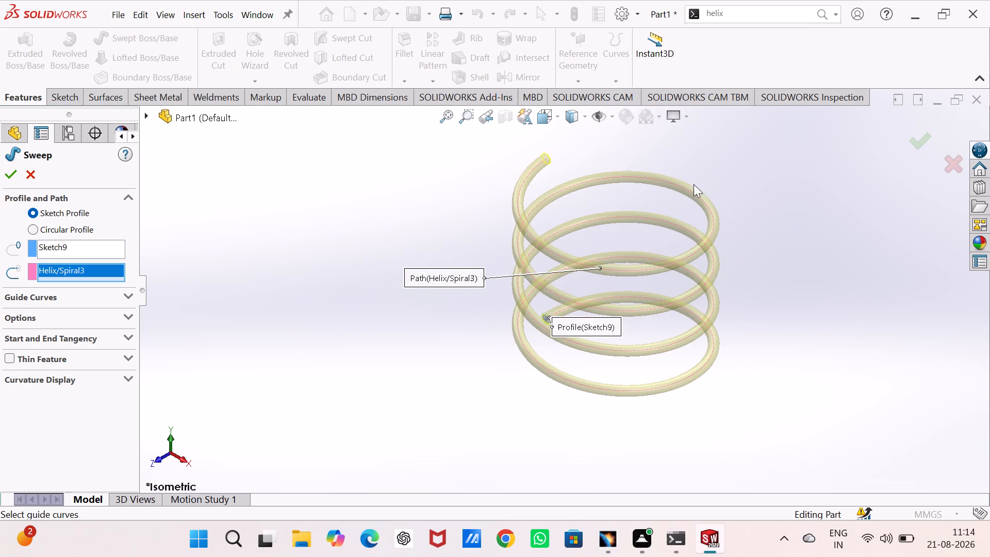
scroll(616, 212, down, 5)
scroll(608, 210, up, 4)
scroll(599, 316, up, 3)
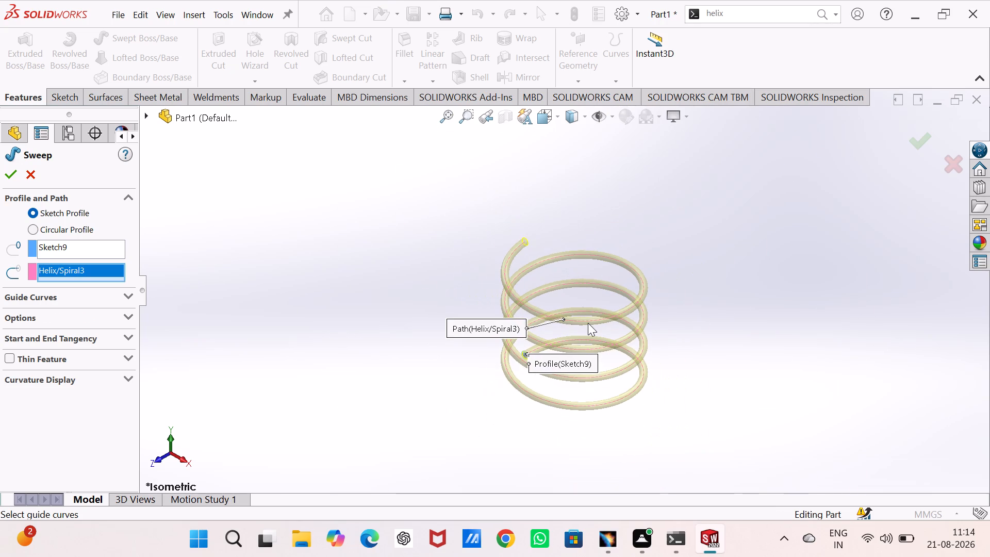
scroll(588, 323, down, 2)
key(Return)
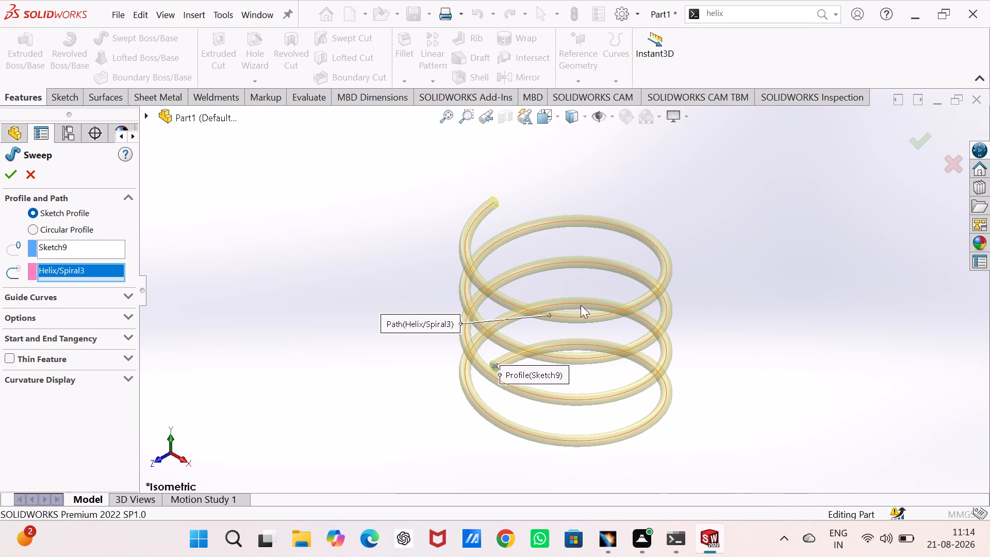
Examine the swept spring from several angles, including its coils and both wire ends.
middle_drag(715, 309, 718, 299)
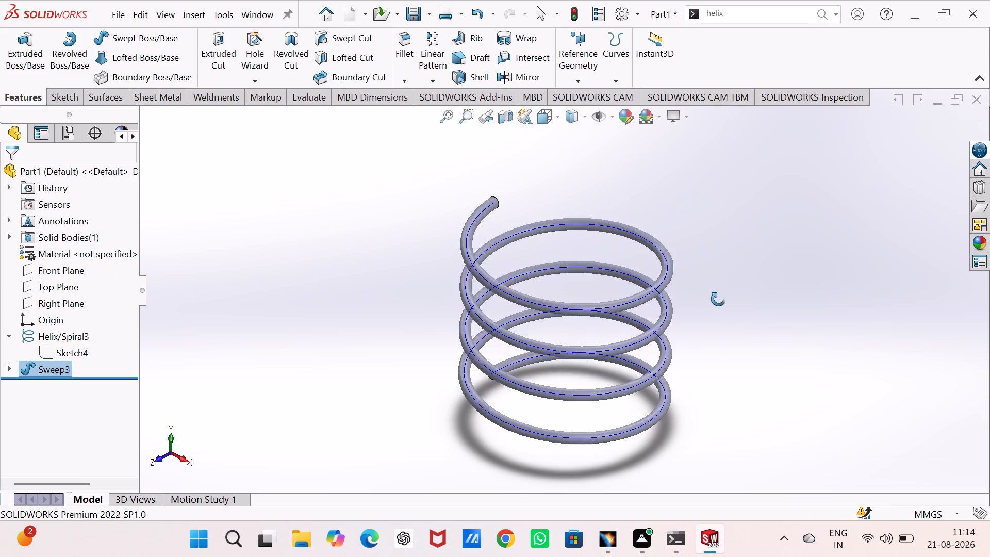
middle_drag(718, 299, 323, 292)
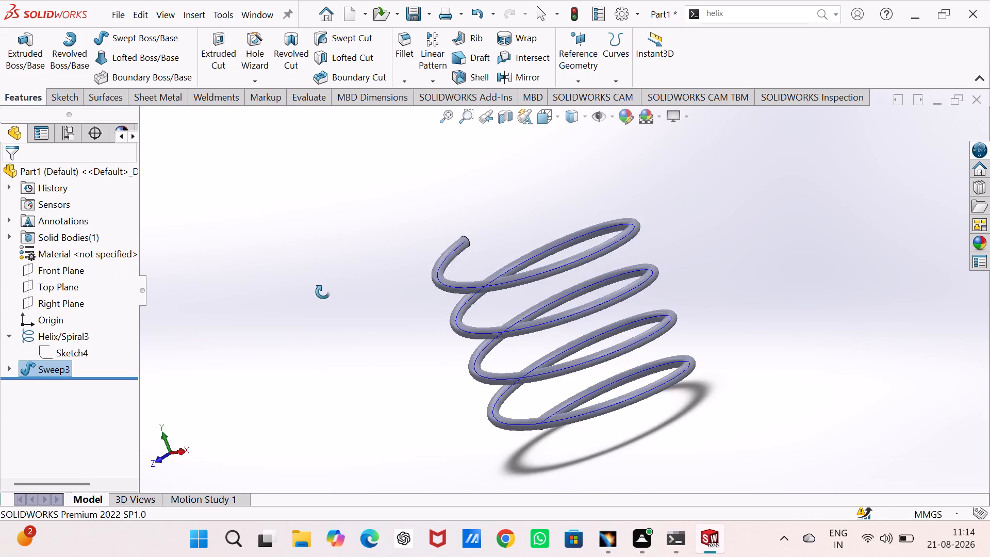
middle_drag(323, 292, 328, 352)
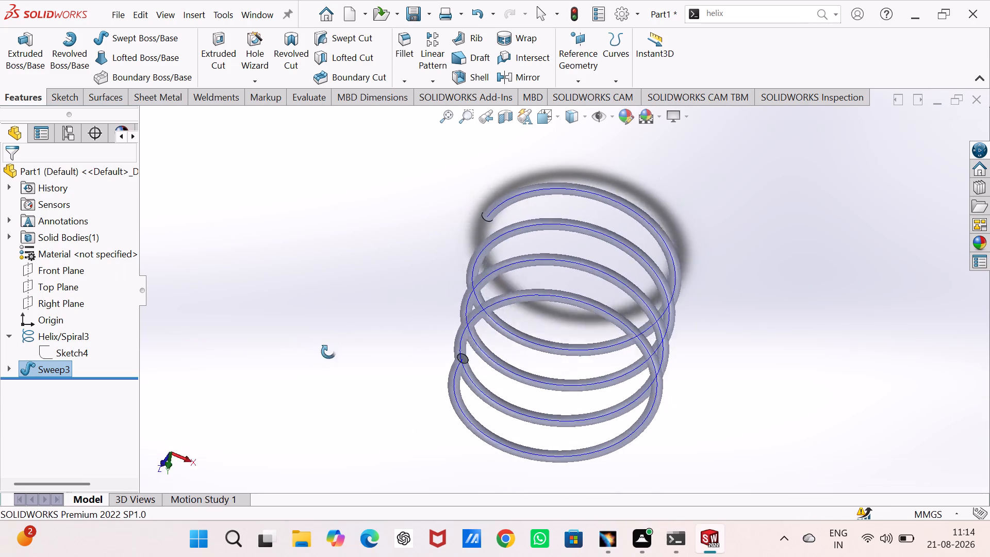
middle_drag(328, 352, 313, 104)
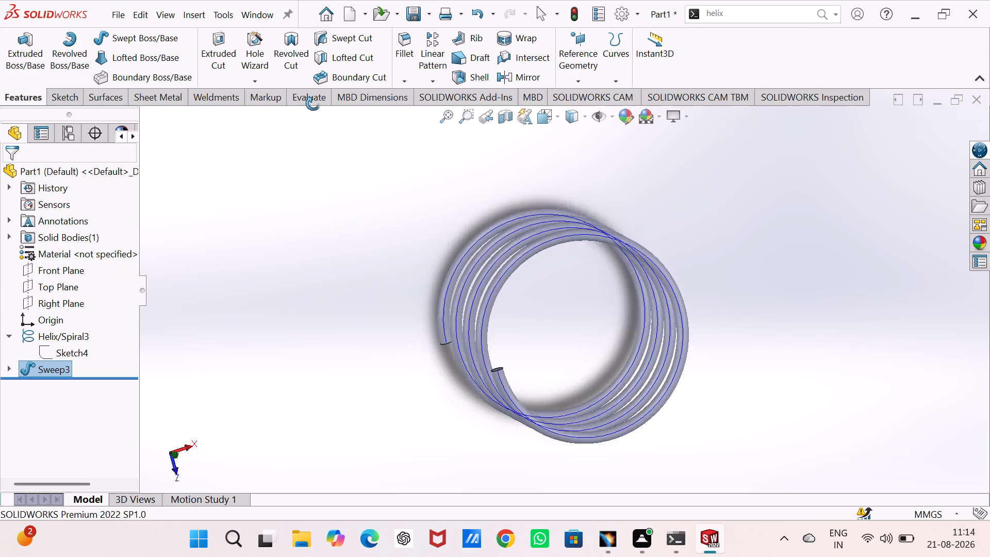
middle_drag(313, 104, 247, 55)
middle_drag(364, 378, 394, 250)
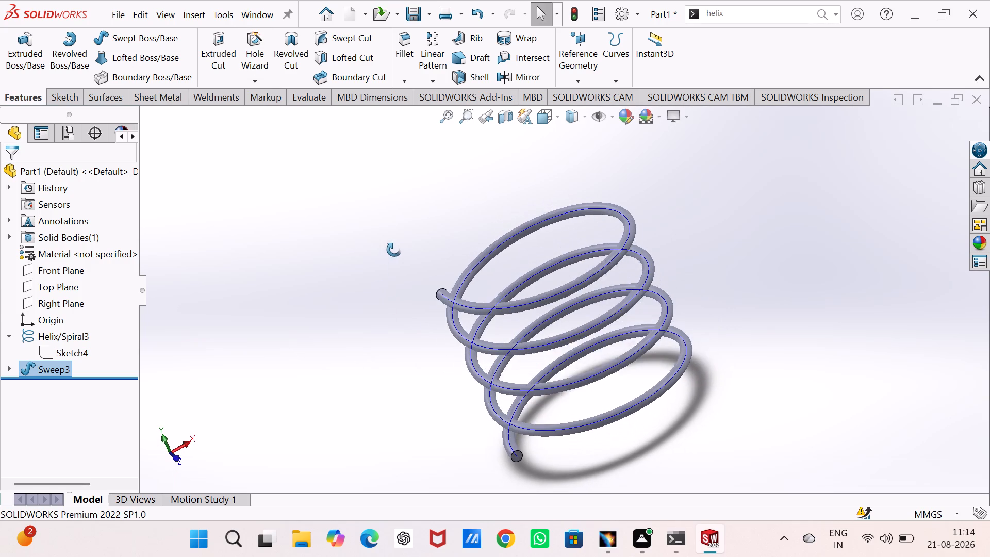
middle_drag(394, 250, 394, 248)
click(343, 304)
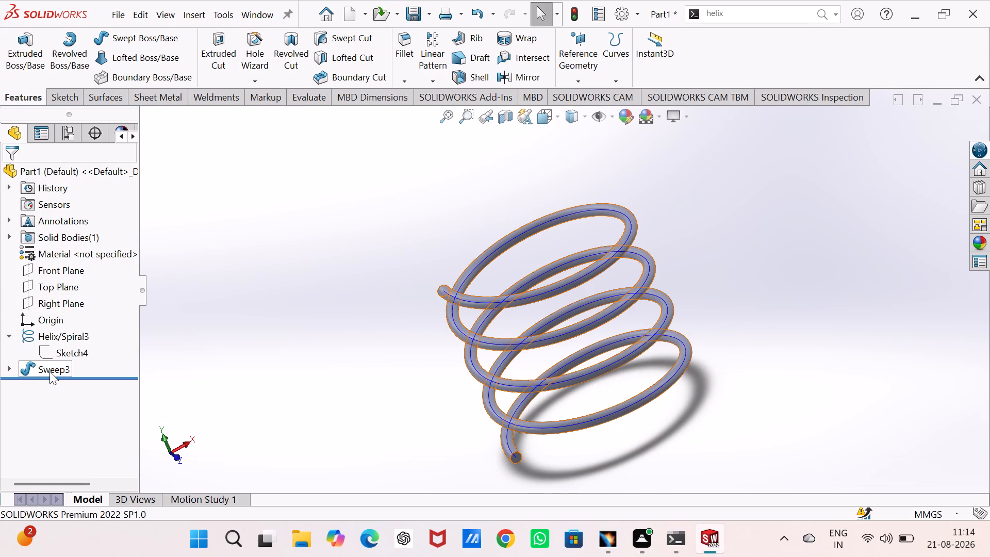
Show the helix's base circle sketch, Sketch4, in the model.
right_click(59, 355)
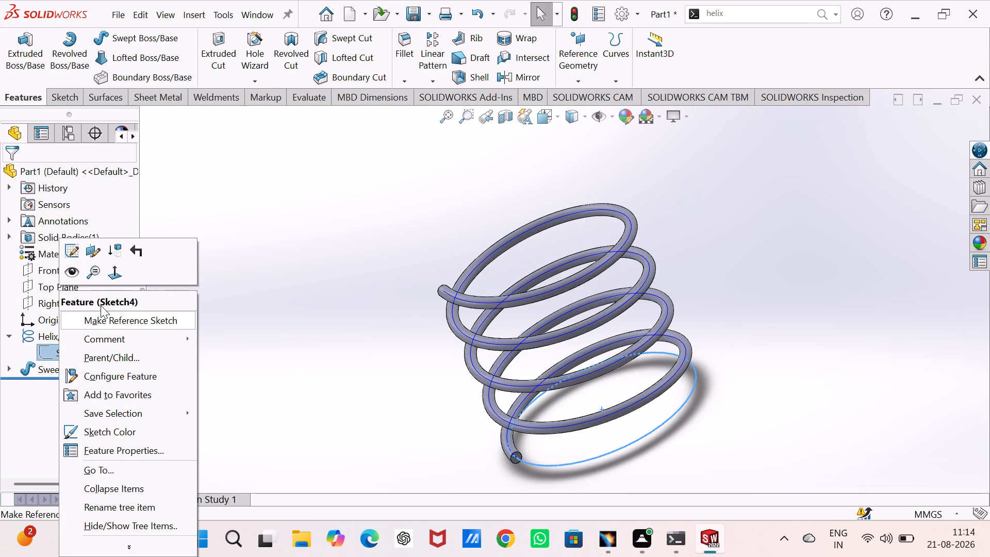
click(67, 270)
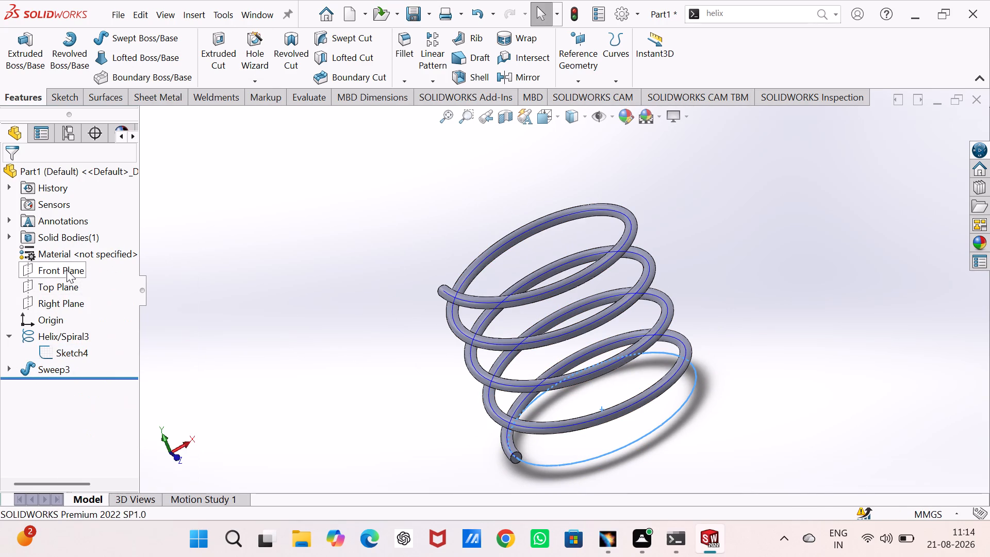
click(289, 307)
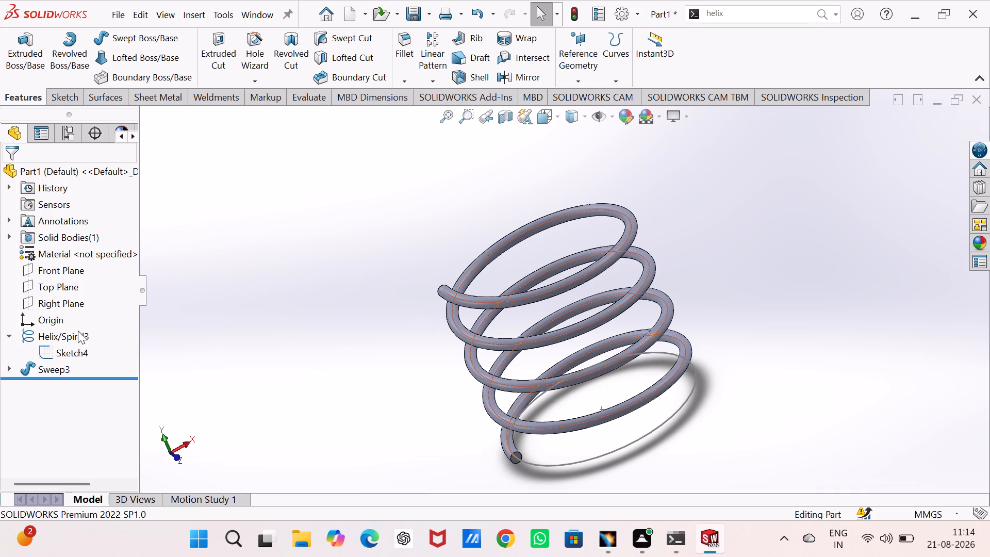
Hide the Helix/Spiral3 curve running through the swept wire.
right_click(76, 332)
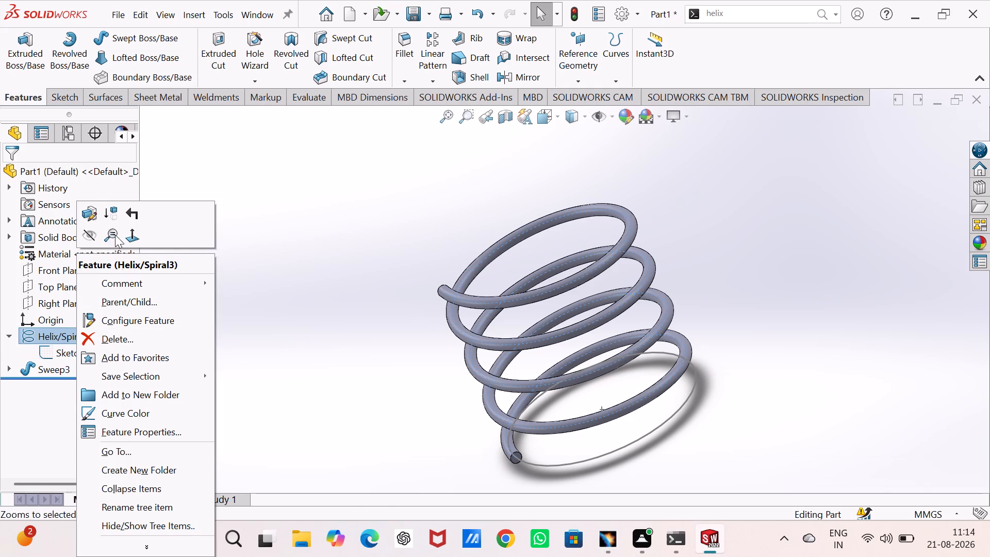
click(93, 234)
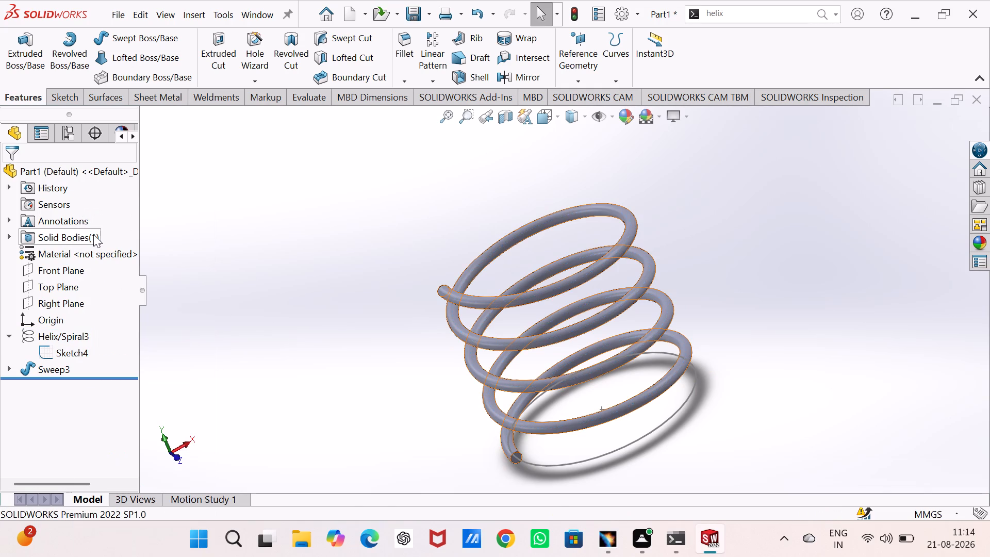
click(345, 286)
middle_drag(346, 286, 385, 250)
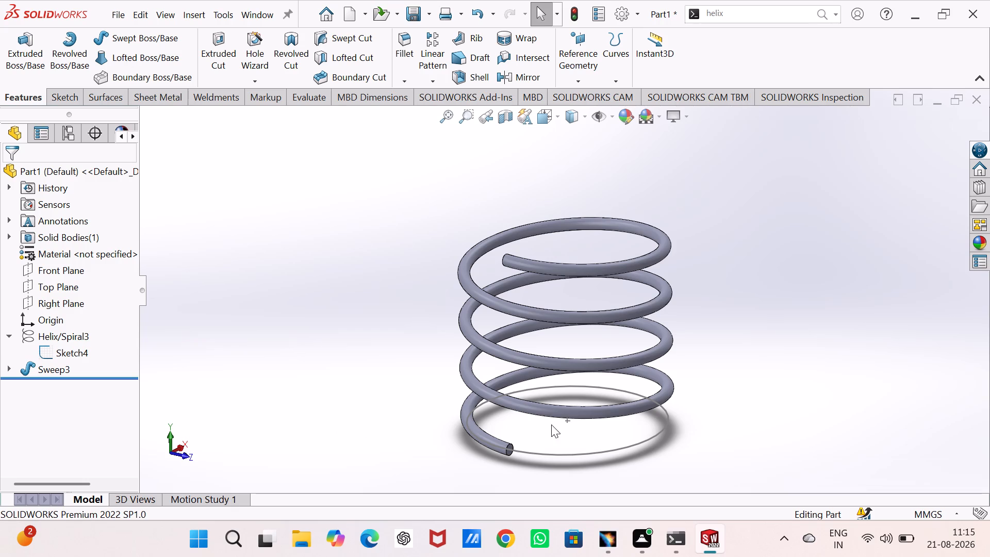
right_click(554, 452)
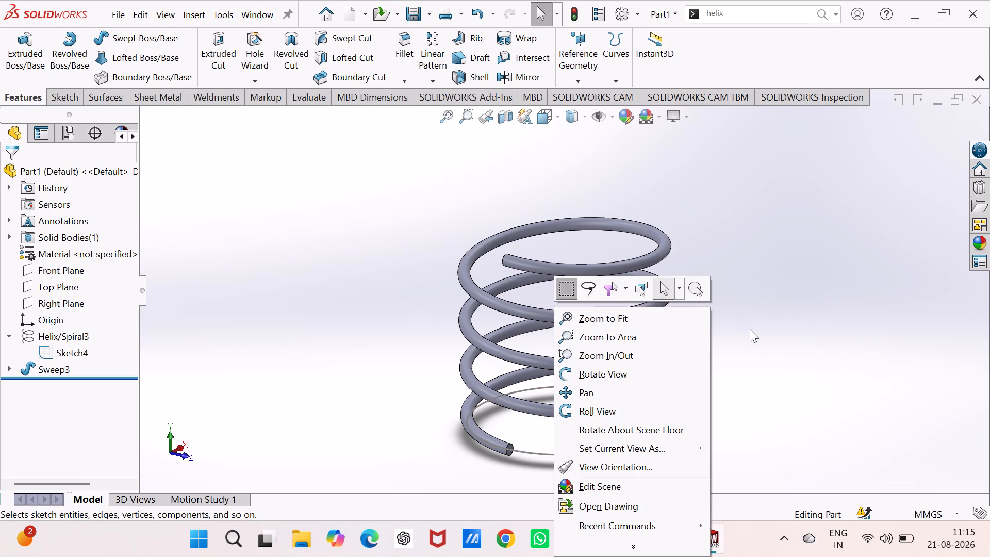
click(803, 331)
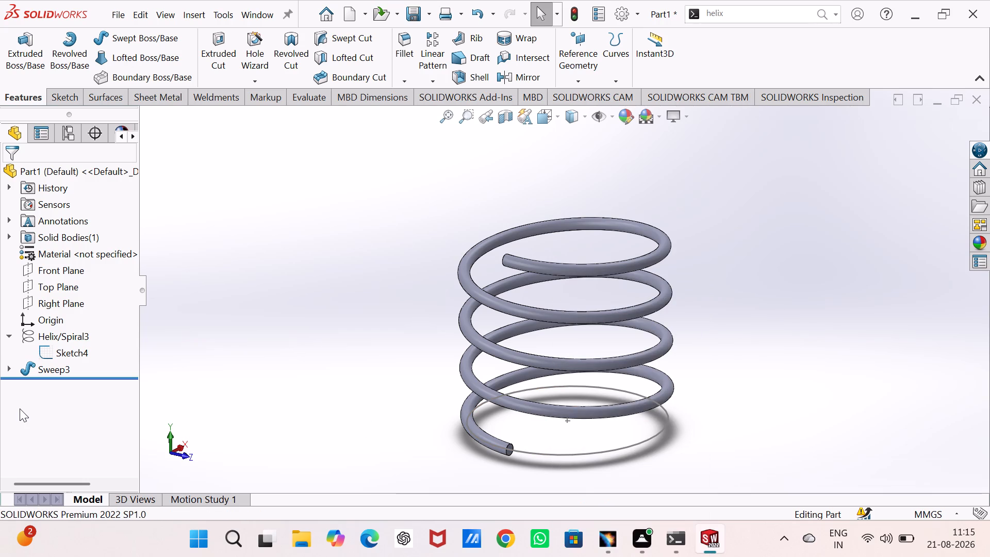
Expand the sweep feature and show its profile sketch, Sketch9.
click(6, 337)
click(7, 353)
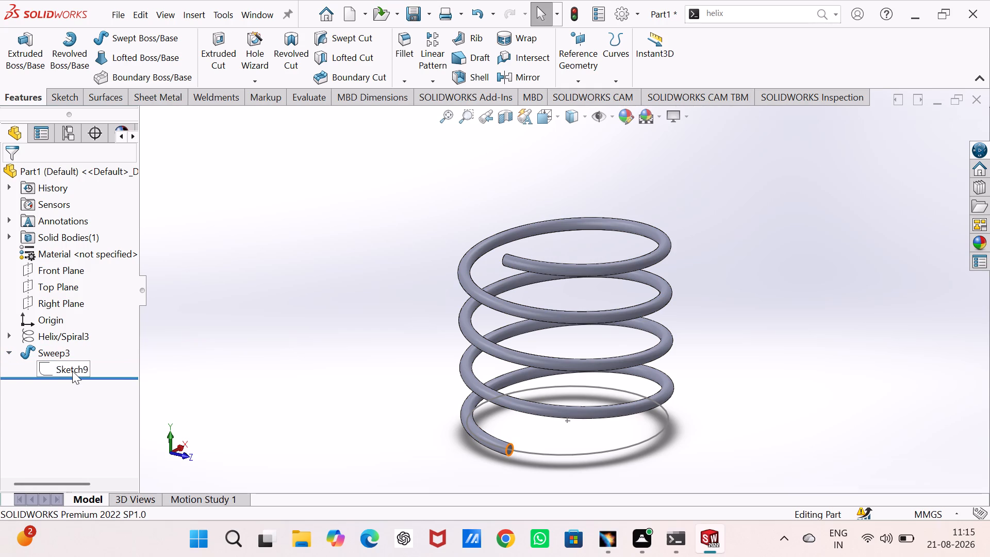
right_click(72, 369)
click(86, 267)
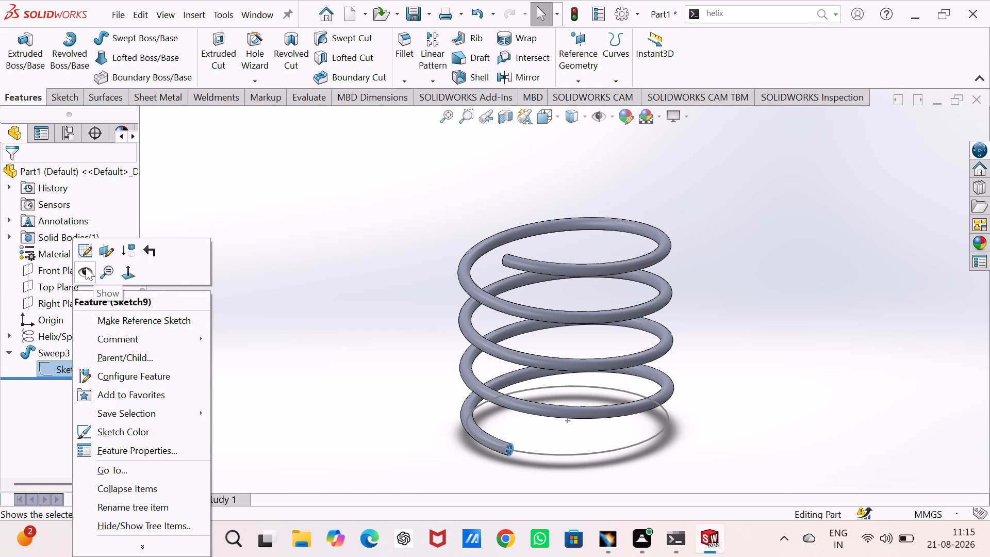
click(253, 314)
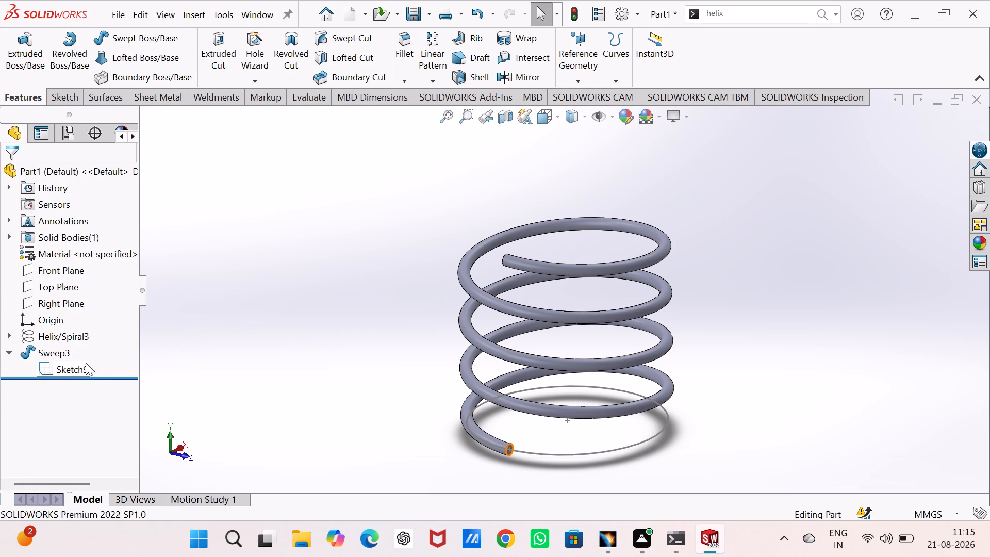
right_click(85, 363)
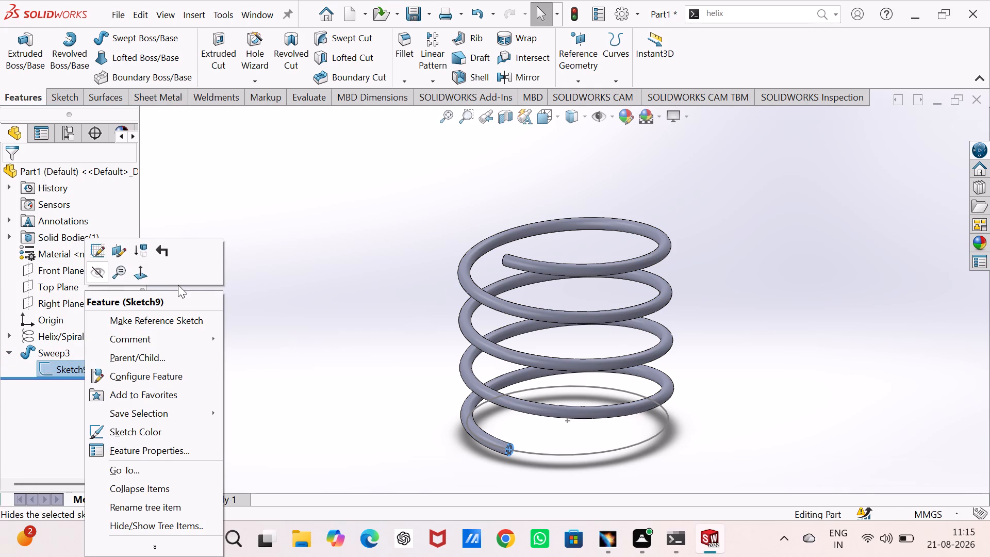
click(265, 276)
click(265, 276)
Apply the polished brass appearance from the Metal appearances to the spring.
middle_drag(265, 276, 266, 301)
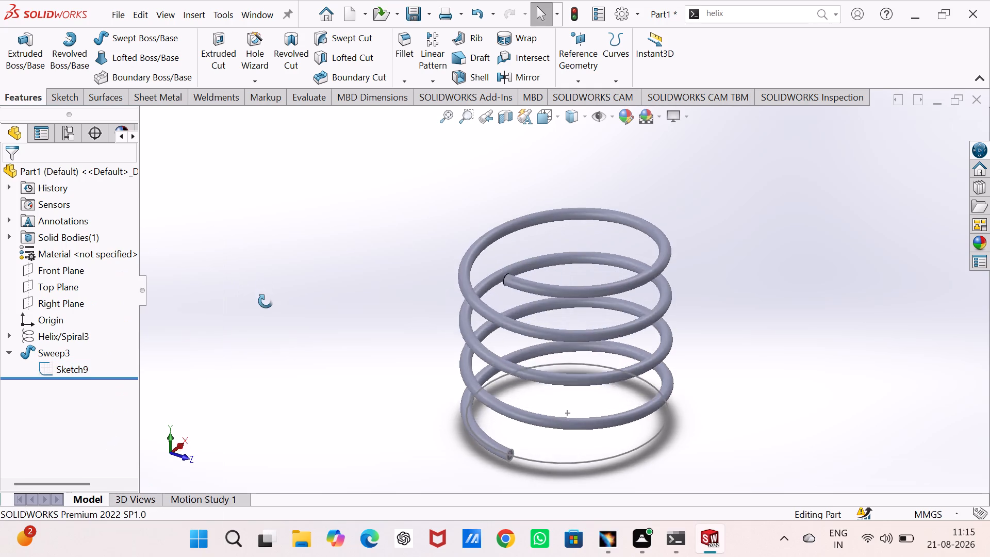
middle_drag(266, 301, 267, 390)
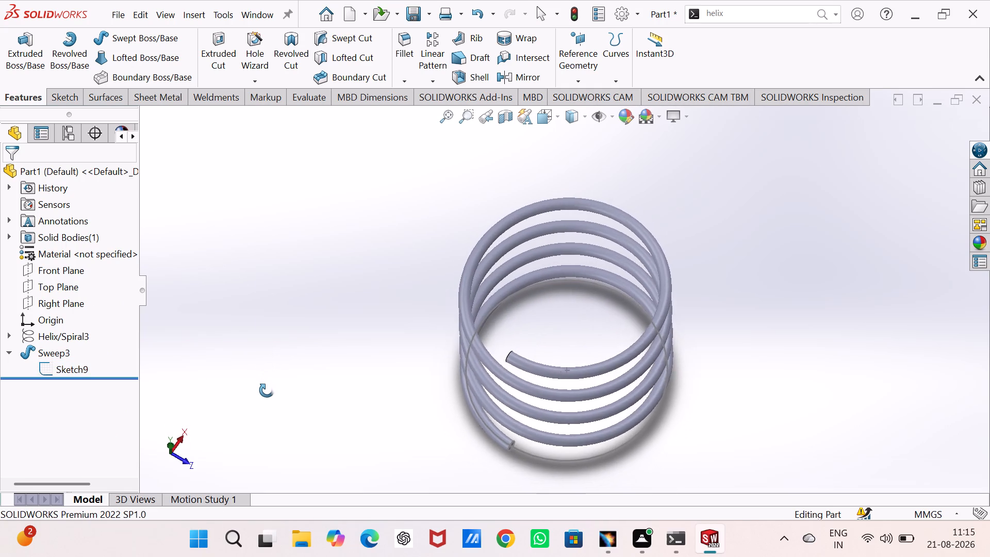
middle_drag(267, 390, 272, 277)
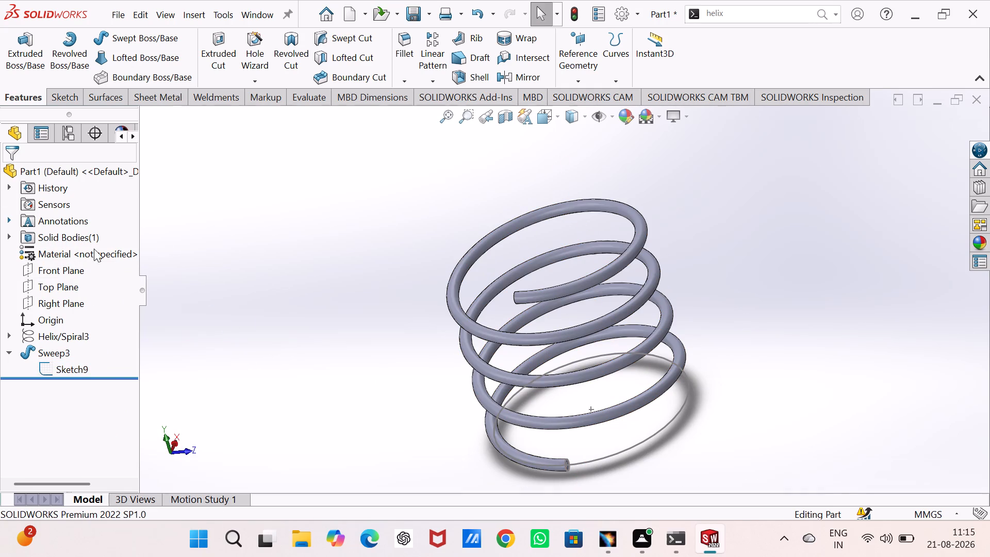
click(972, 240)
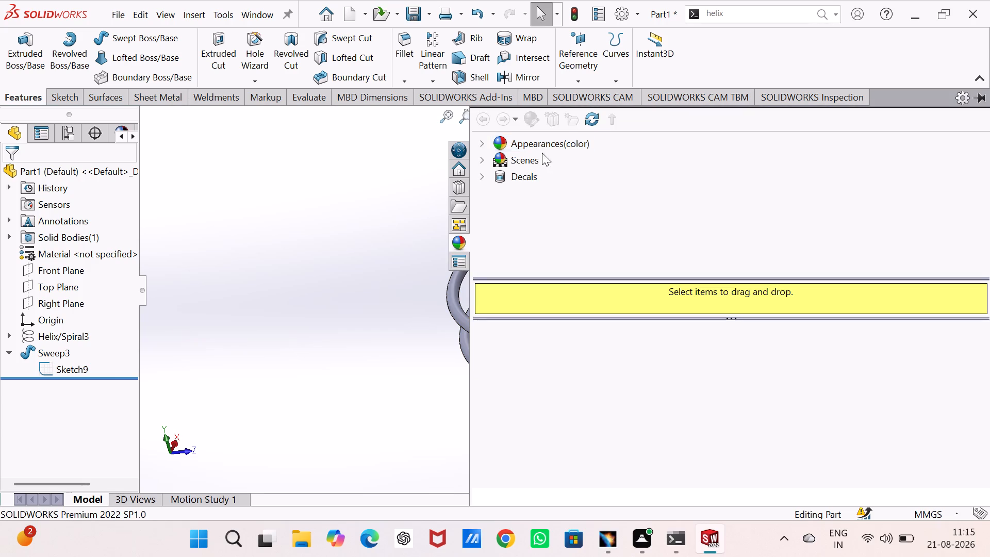
click(543, 146)
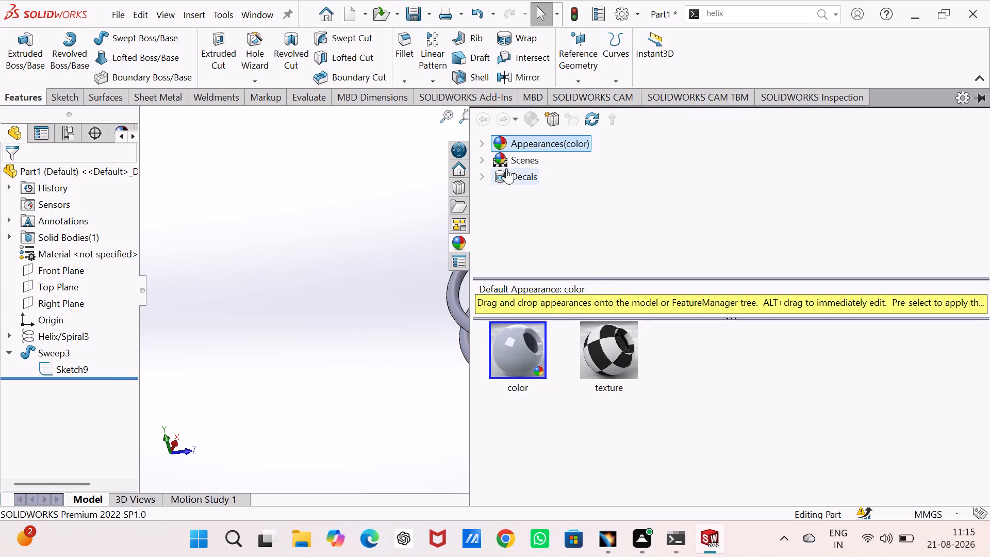
click(480, 139)
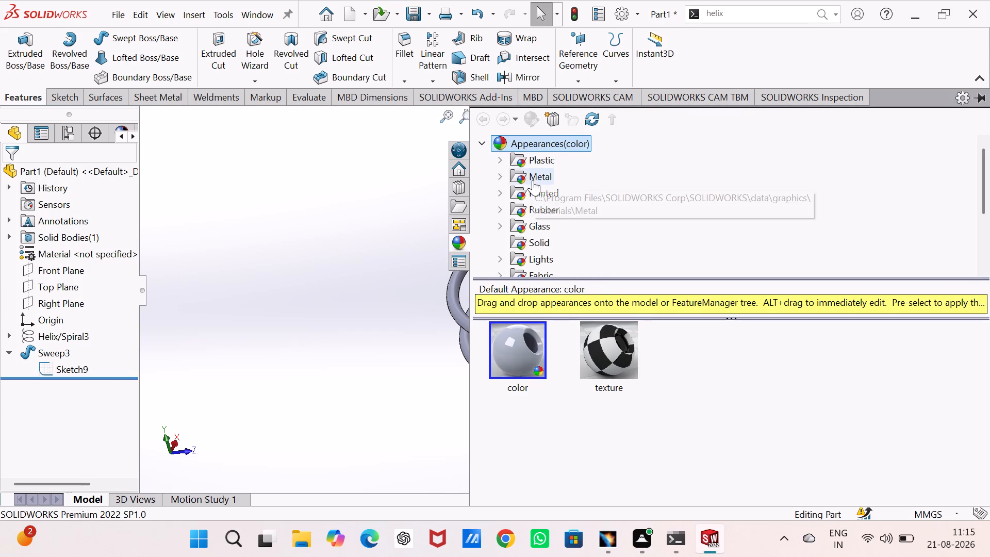
click(533, 181)
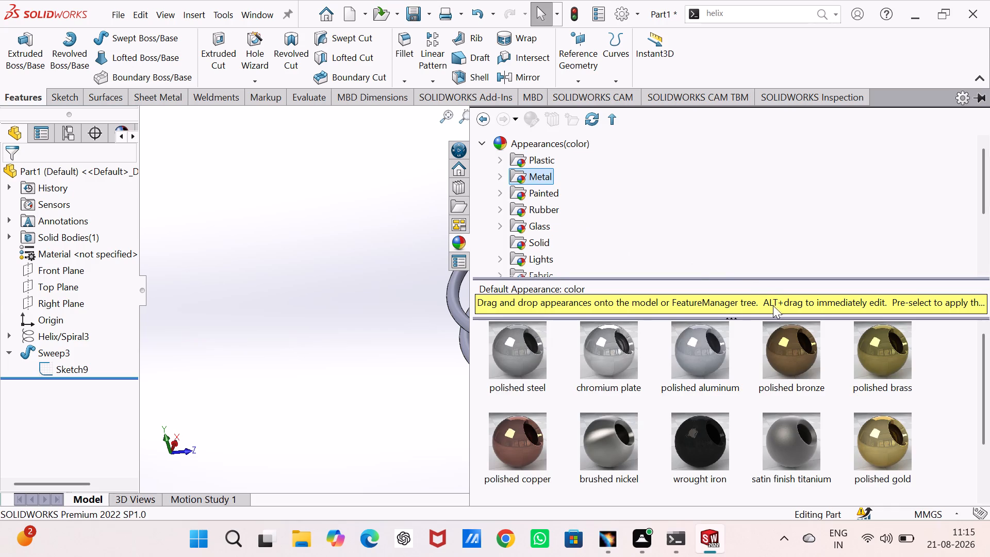
drag(880, 344, 459, 294)
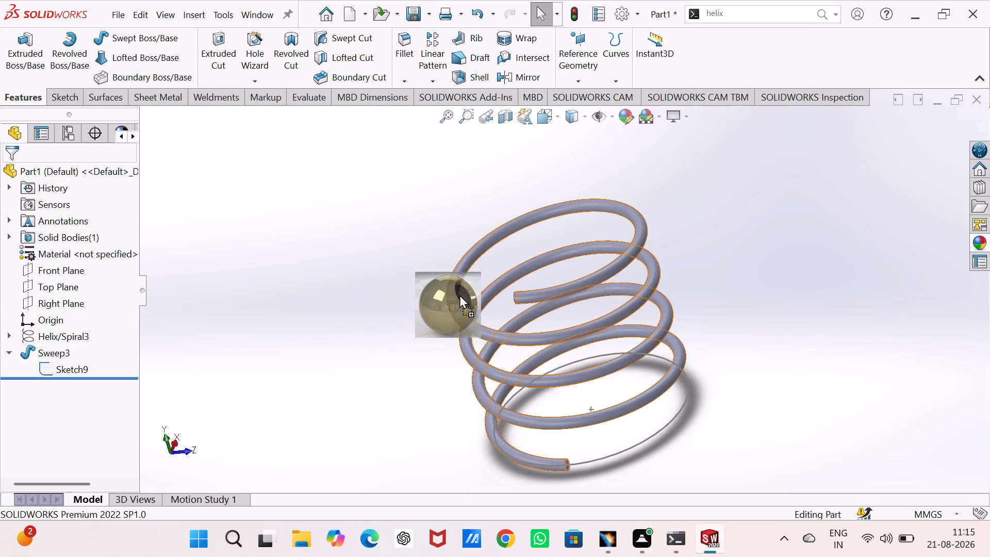
drag(459, 294, 538, 280)
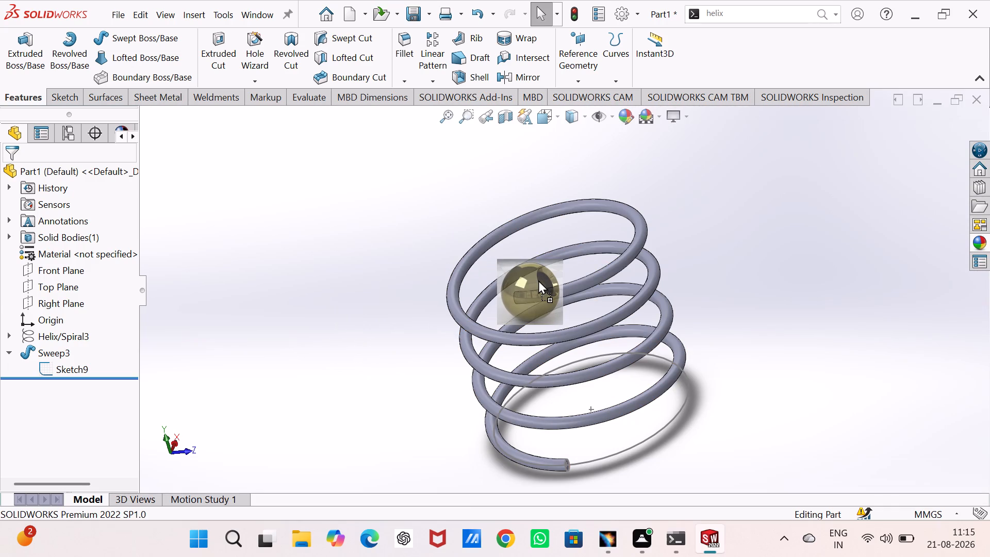
drag(538, 280, 528, 300)
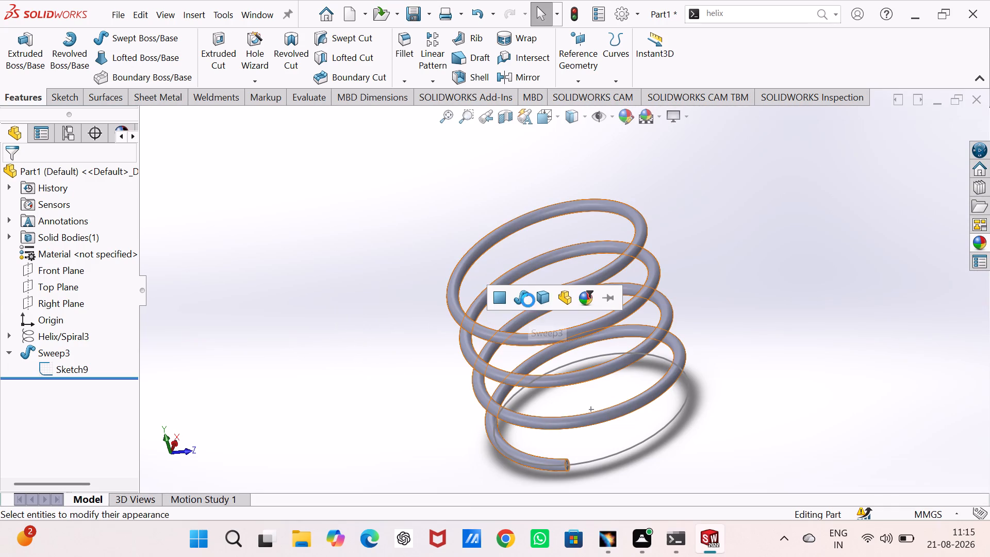
click(536, 295)
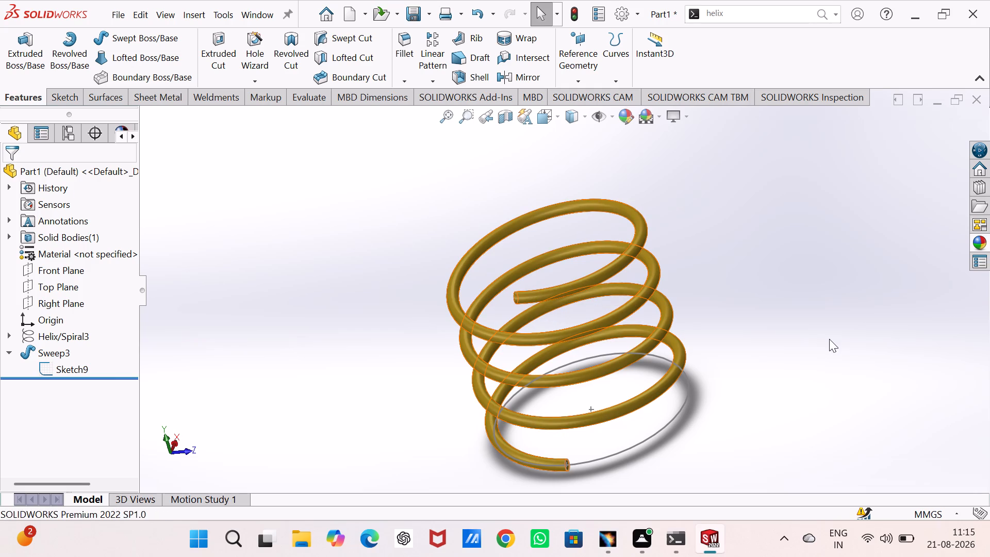
click(829, 339)
Hide the 50 mm base circle sketch of the helix.
click(685, 403)
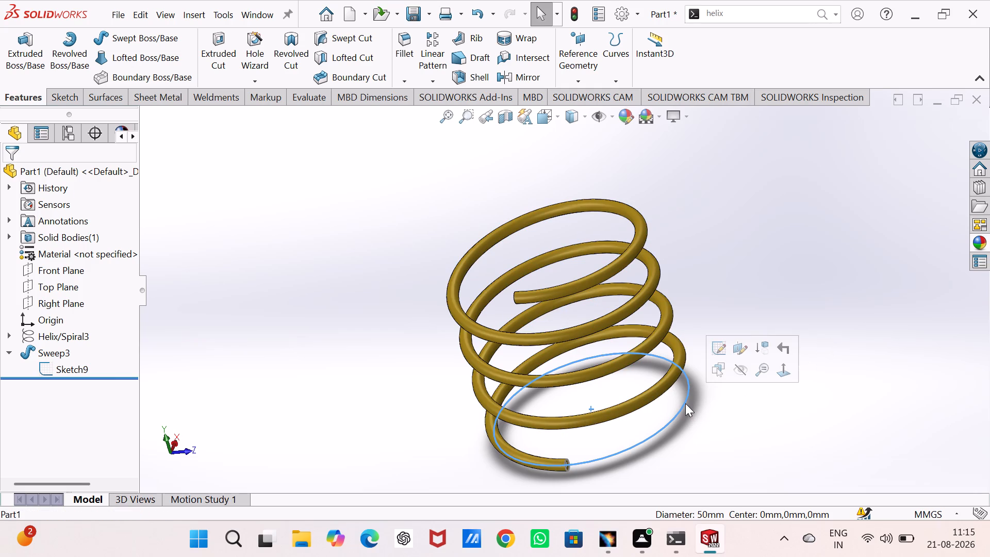
click(734, 372)
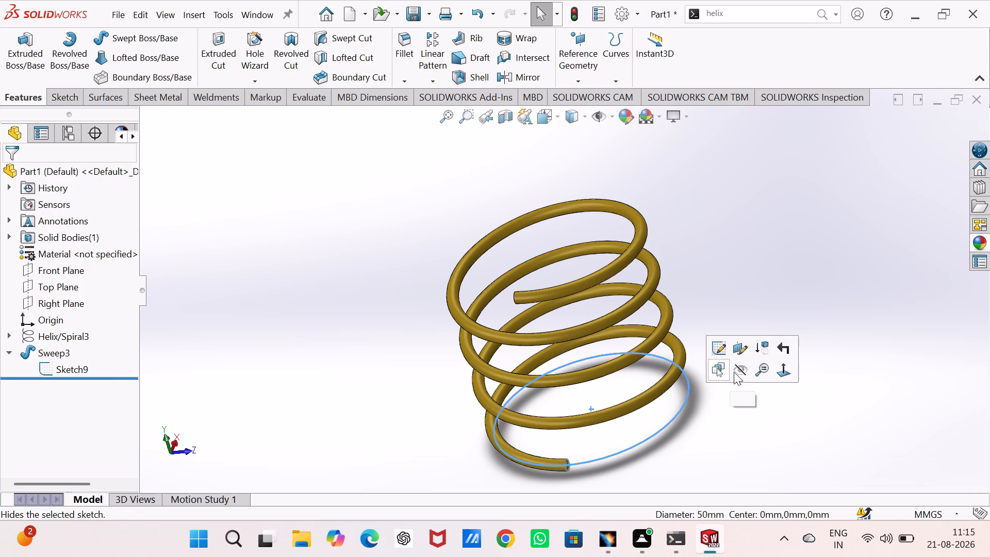
click(734, 378)
Hide the sweep's circular profile sketch, Sketch9, at the lower end of the wire.
middle_drag(734, 377, 674, 329)
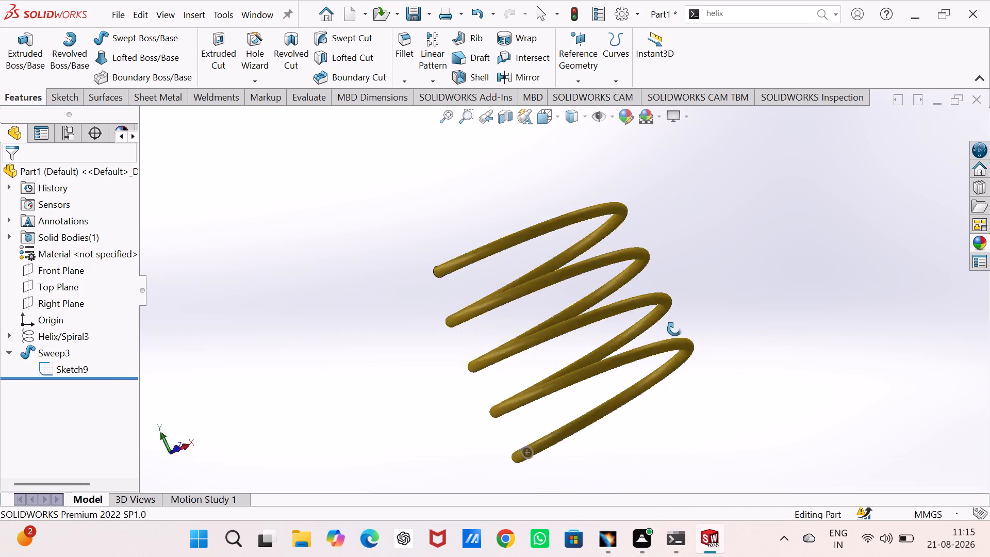
middle_drag(674, 329, 677, 412)
scroll(557, 407, down, 2)
scroll(540, 430, up, 2)
scroll(537, 418, down, 7)
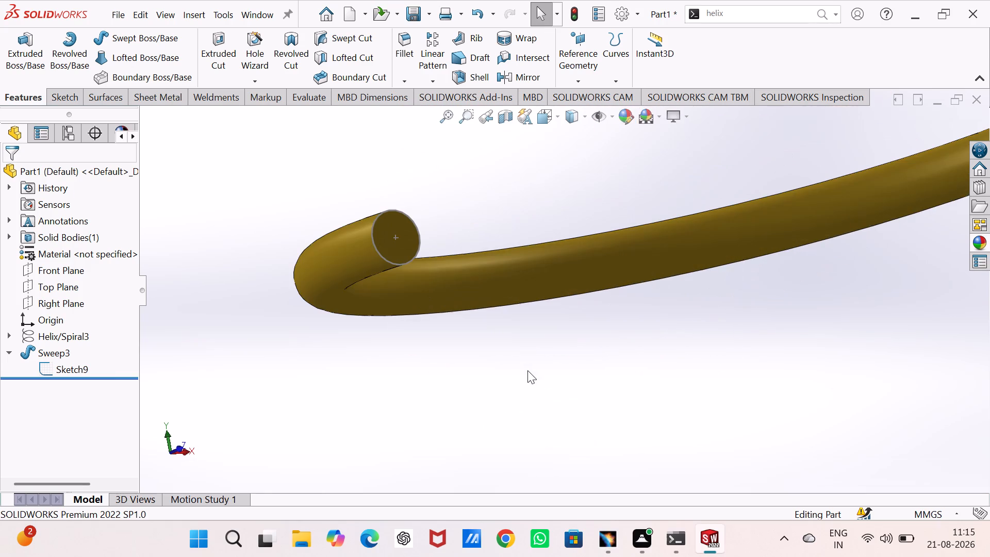
scroll(427, 266, down, 2)
right_click(413, 264)
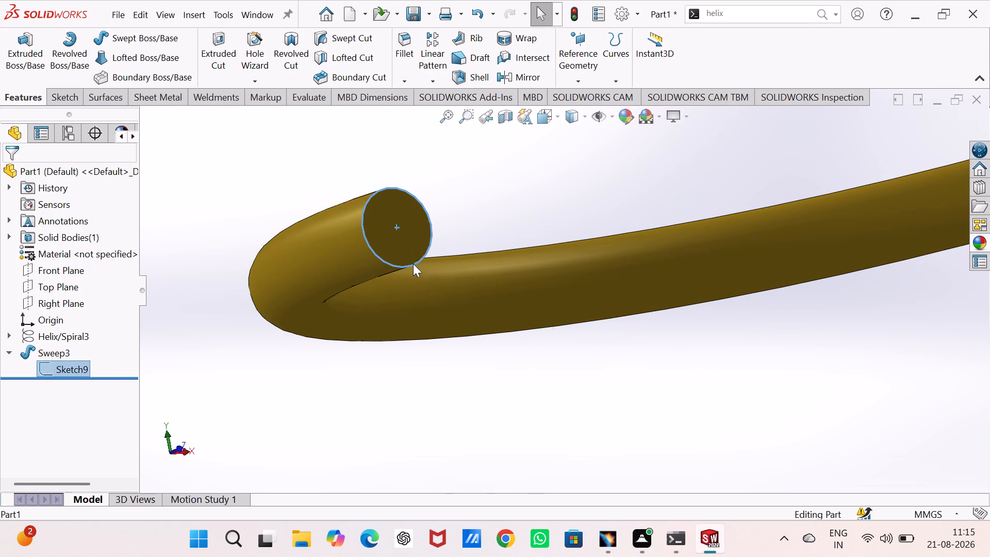
click(441, 248)
click(562, 379)
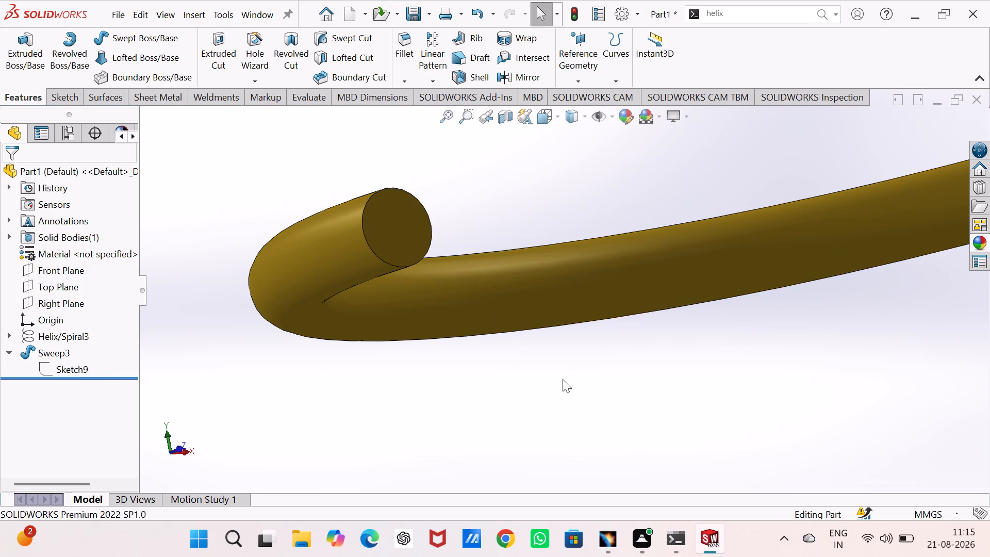
Save the part as "helix swept boss" in the projects folder.
scroll(565, 373, up, 14)
middle_drag(591, 296, 584, 349)
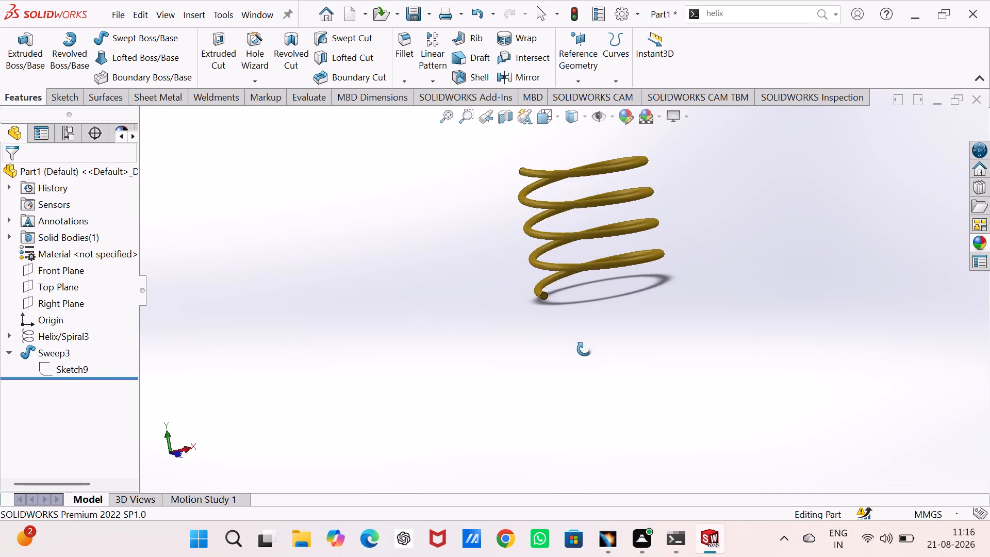
middle_drag(584, 349, 585, 358)
scroll(609, 246, down, 1)
scroll(609, 233, up, 4)
scroll(607, 218, down, 6)
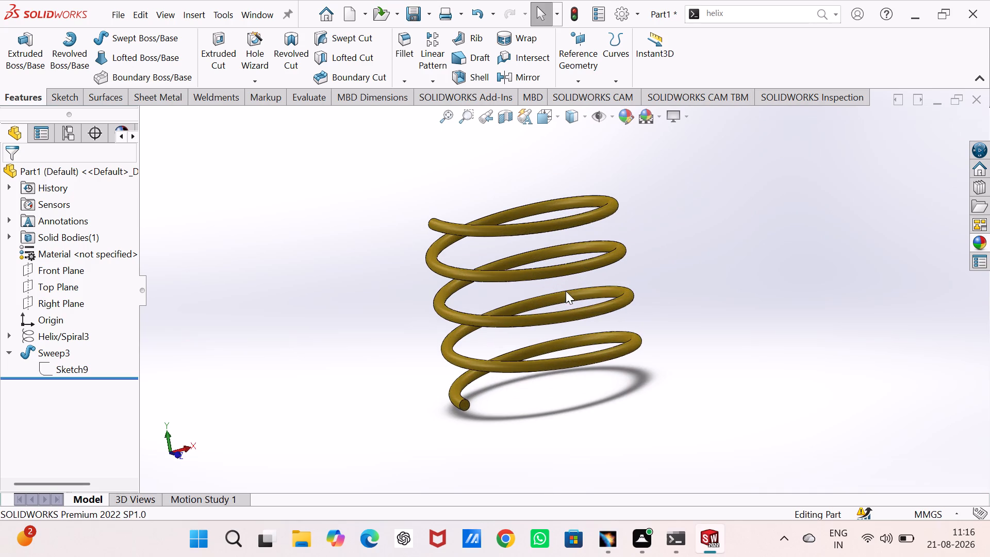
key(ctrl+s)
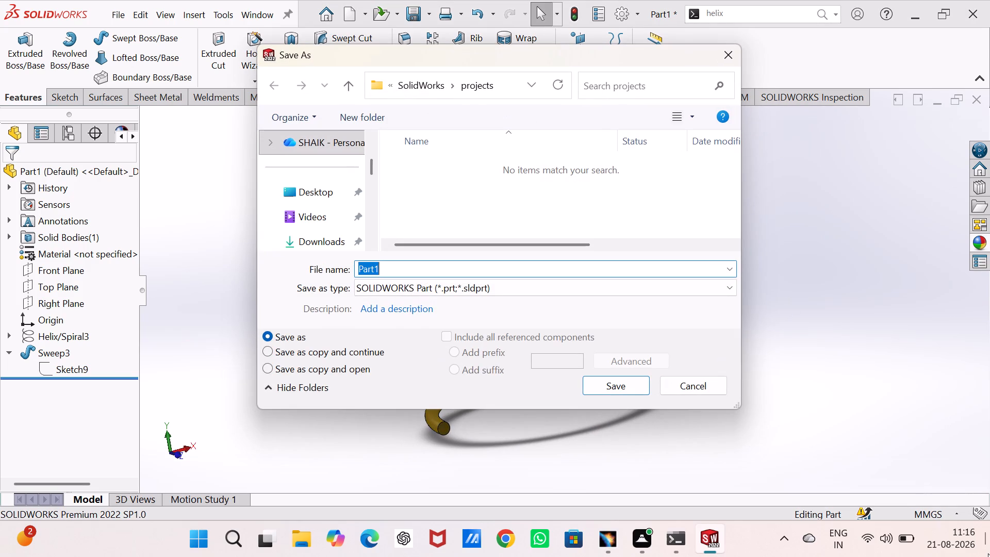
text(heli)
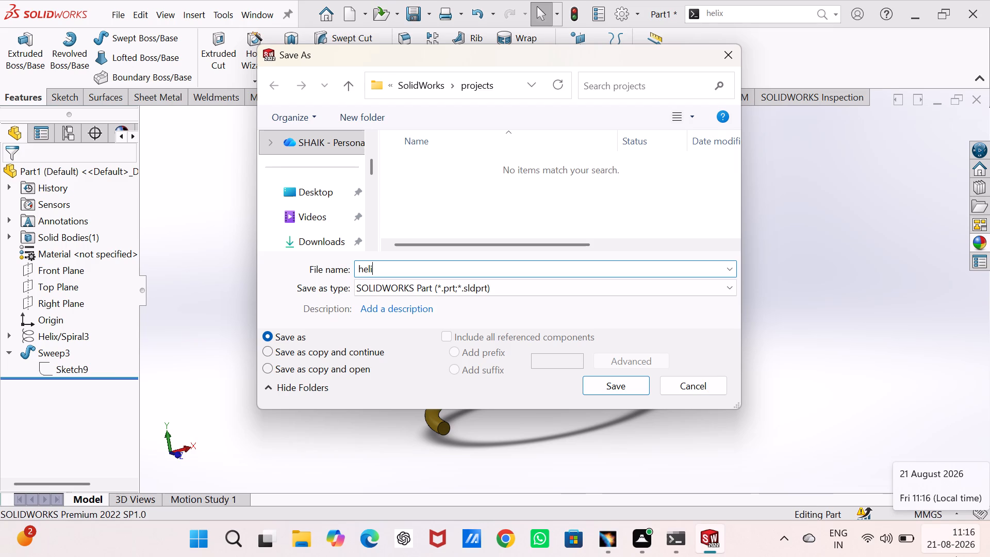
key(x)
key(space)
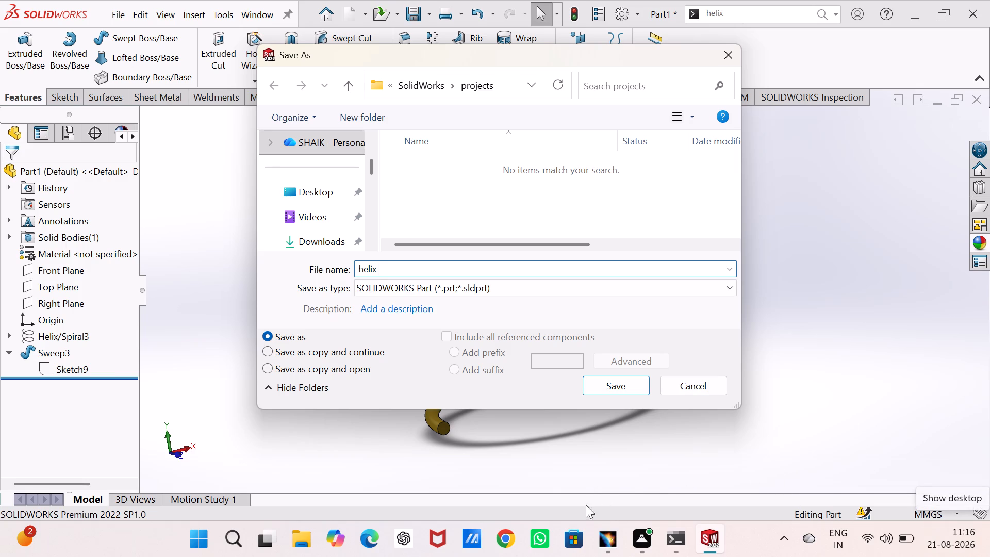
key(s)
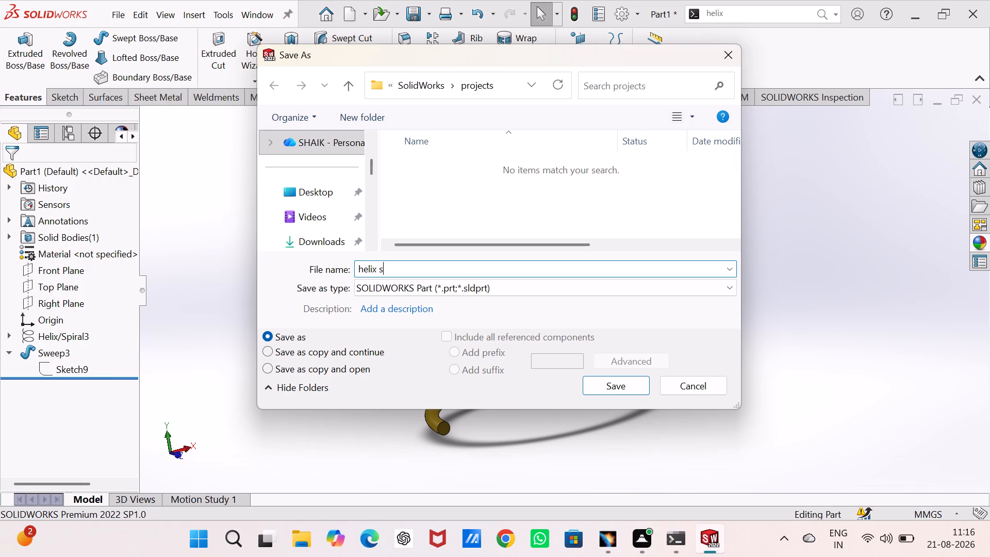
text(wept)
key(space)
text(boss)
key(Return)
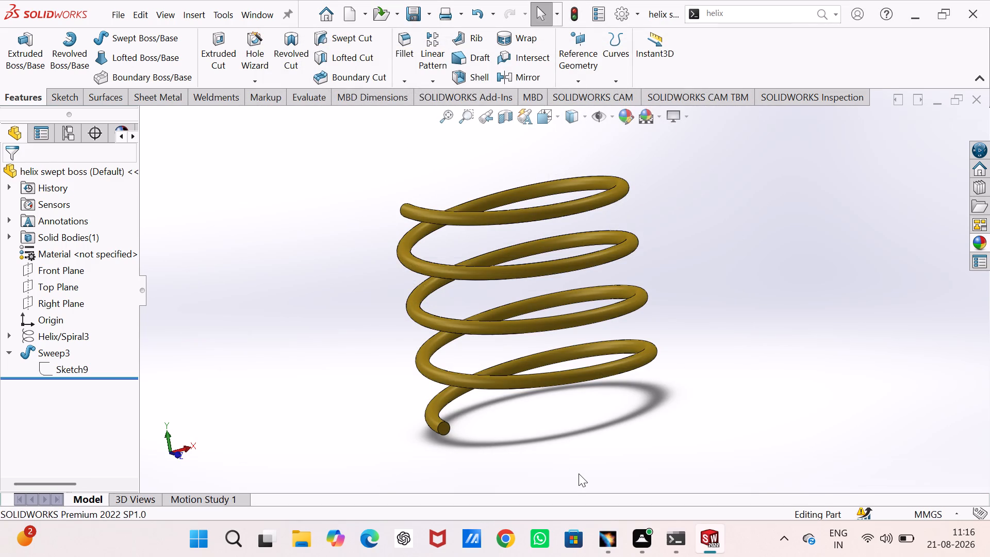
Create a new drawing document with the standard A3 (ISO) sheet format.
key(ctrl+n)
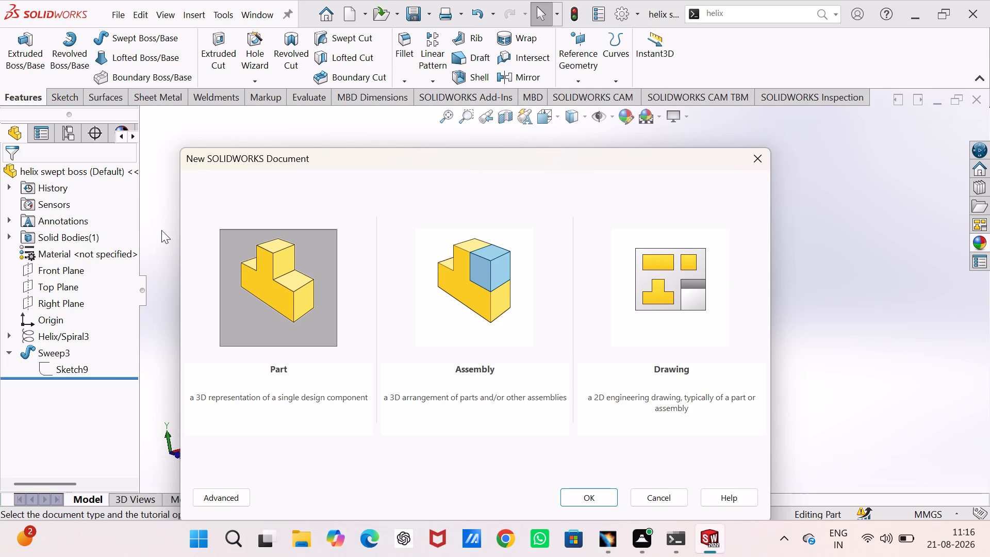
click(680, 239)
click(593, 497)
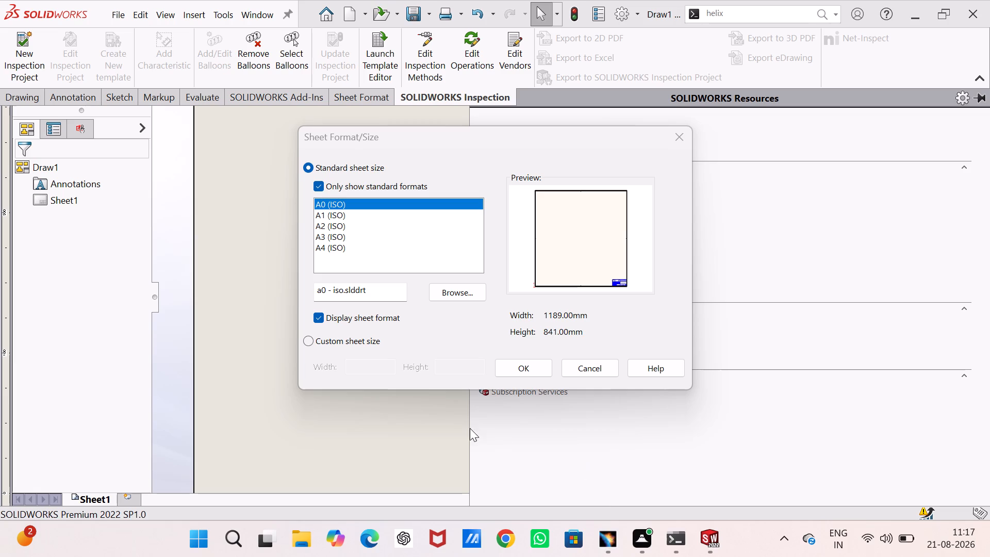
click(364, 233)
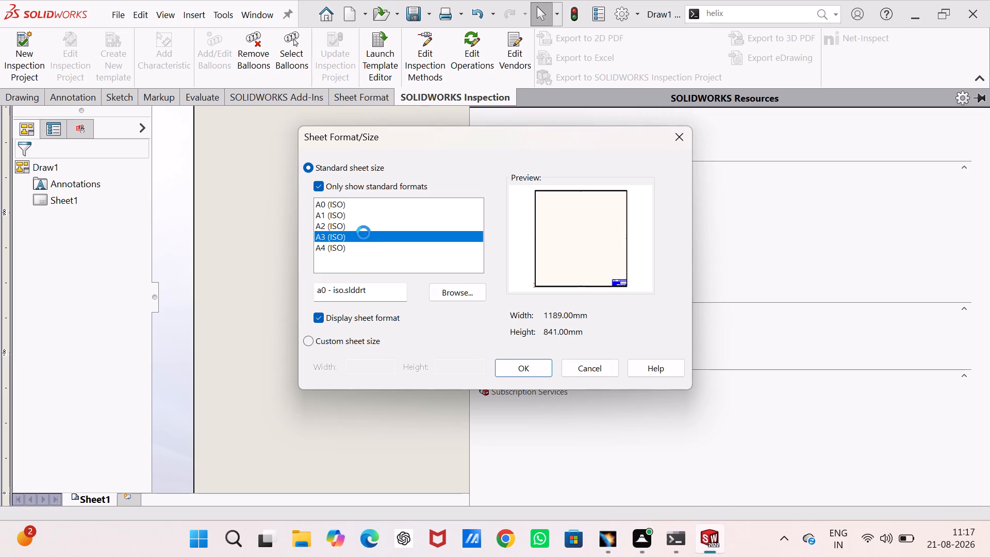
click(516, 372)
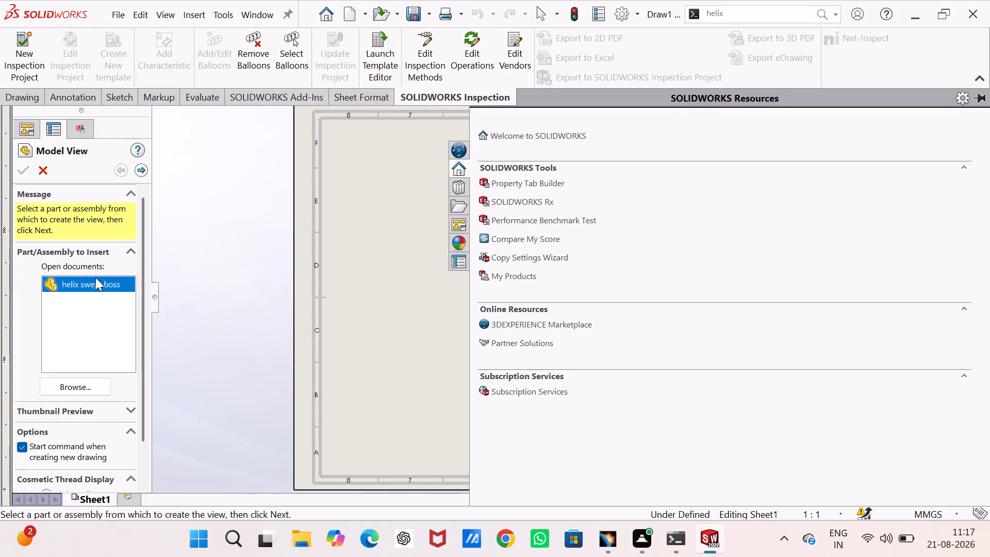
Insert a front view of helix swept boss at the sheet's lower left and project its top view above it.
double_click(96, 279)
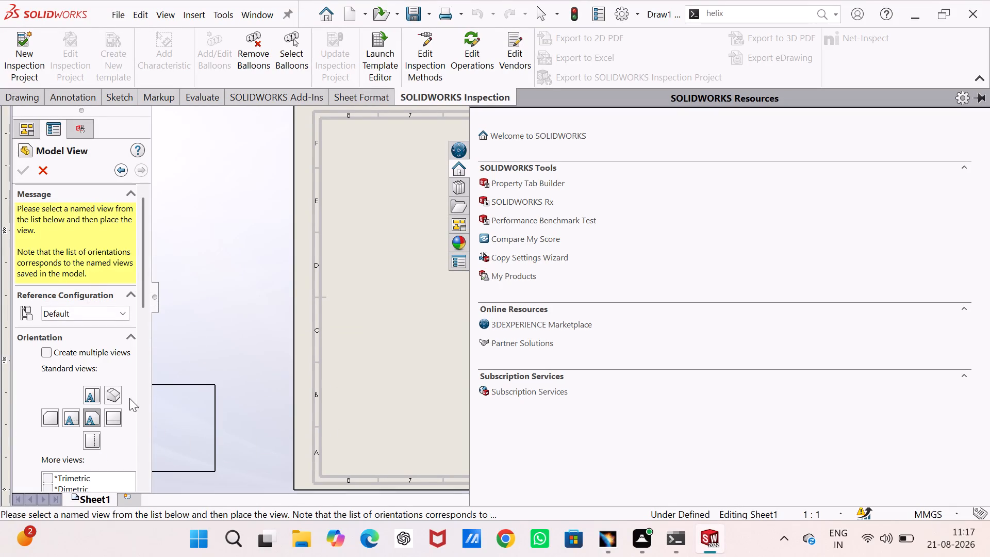
click(401, 380)
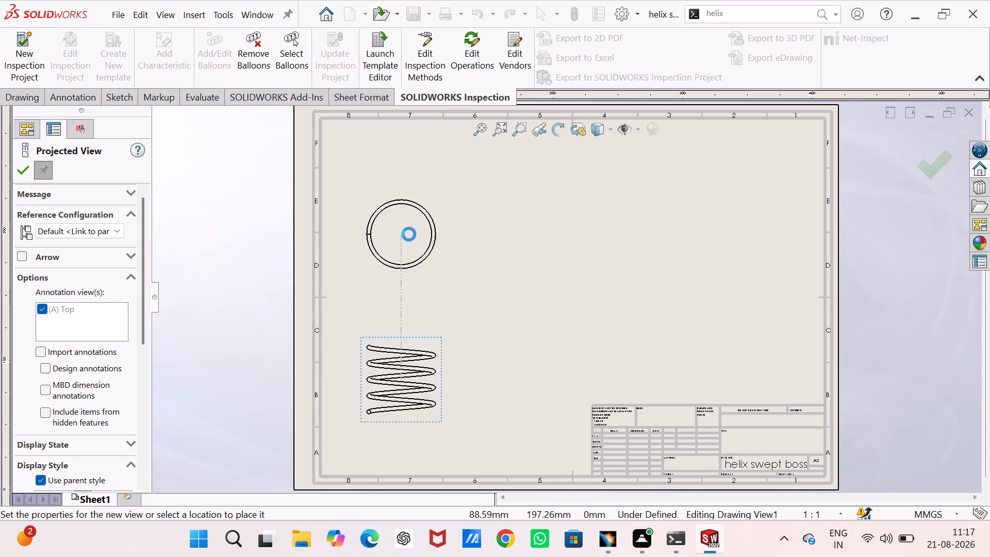
click(409, 234)
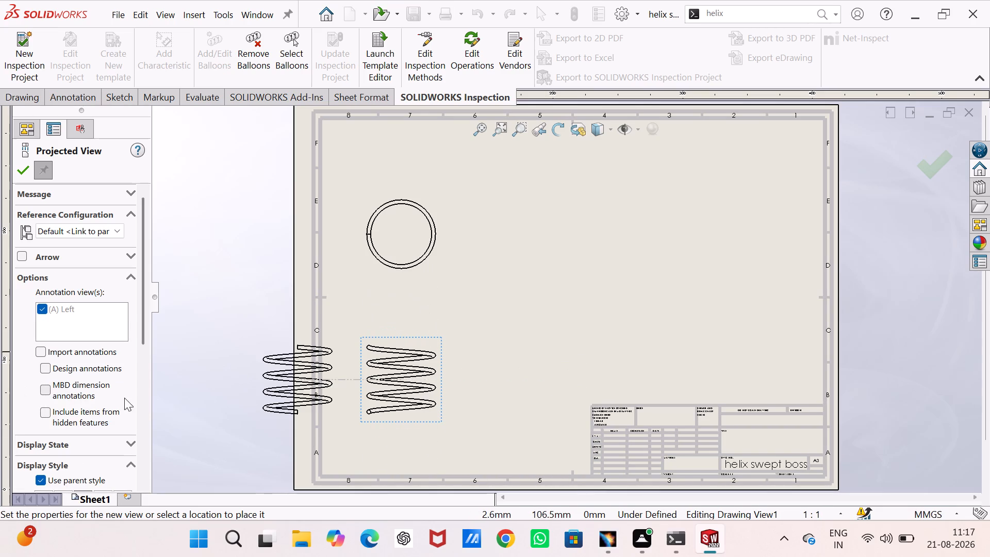
Project an isometric view in the Shaded display style onto the sheet's upper right area and finish placing views.
drag(140, 330, 135, 402)
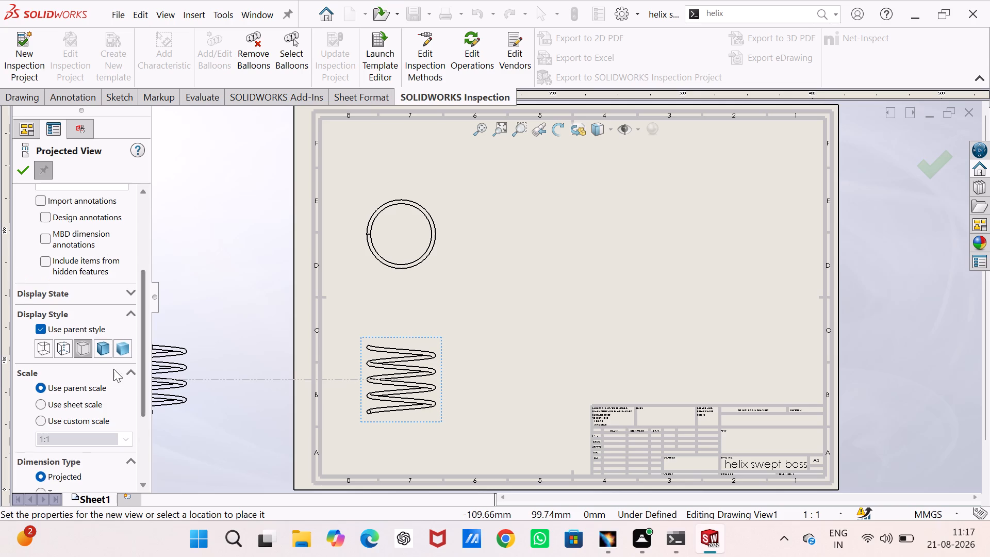
click(125, 350)
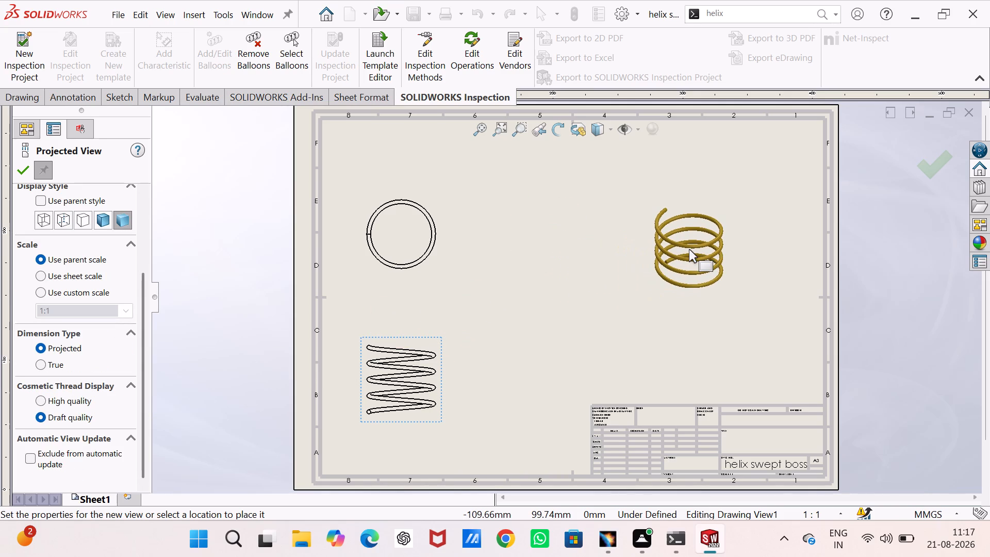
ctrl+click(689, 249)
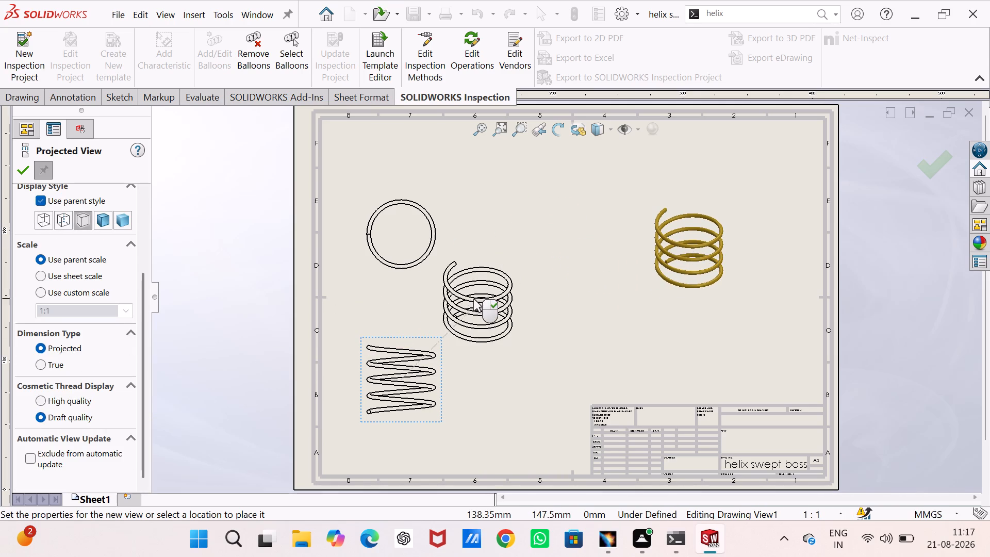
key(Escape)
key(Escape)
Set the front view, Drawing View1, to a custom scale of 2:1.
click(440, 347)
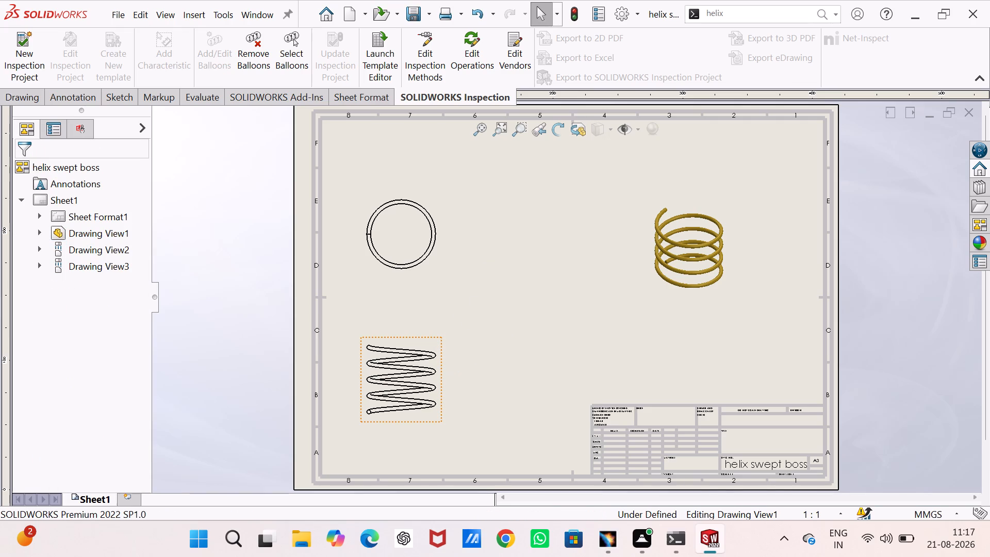
drag(143, 311, 147, 421)
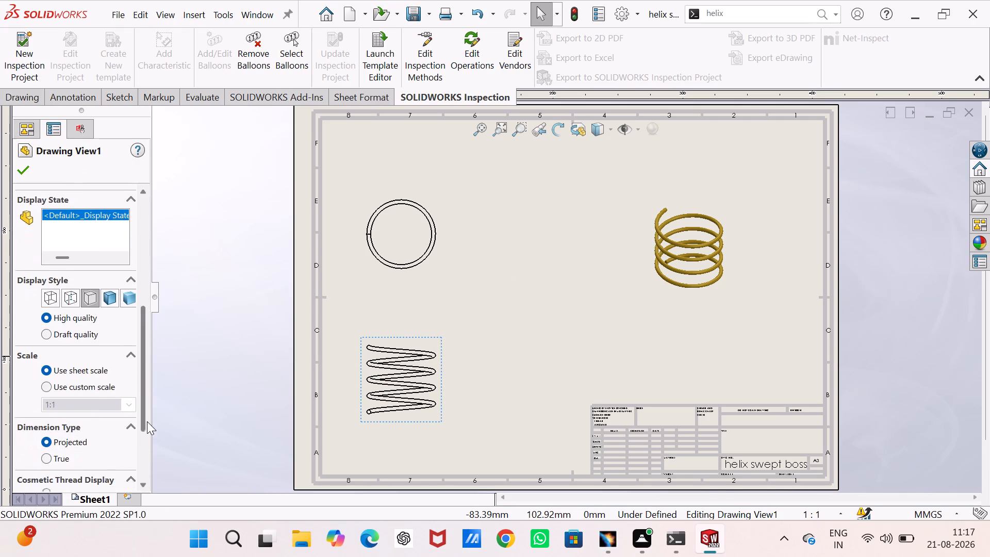
drag(147, 421, 147, 448)
click(46, 318)
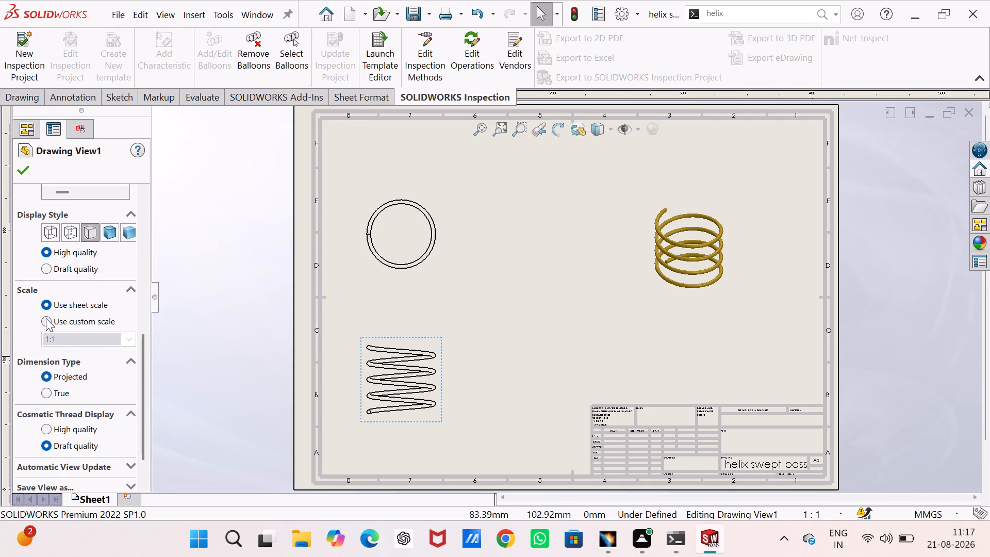
click(130, 334)
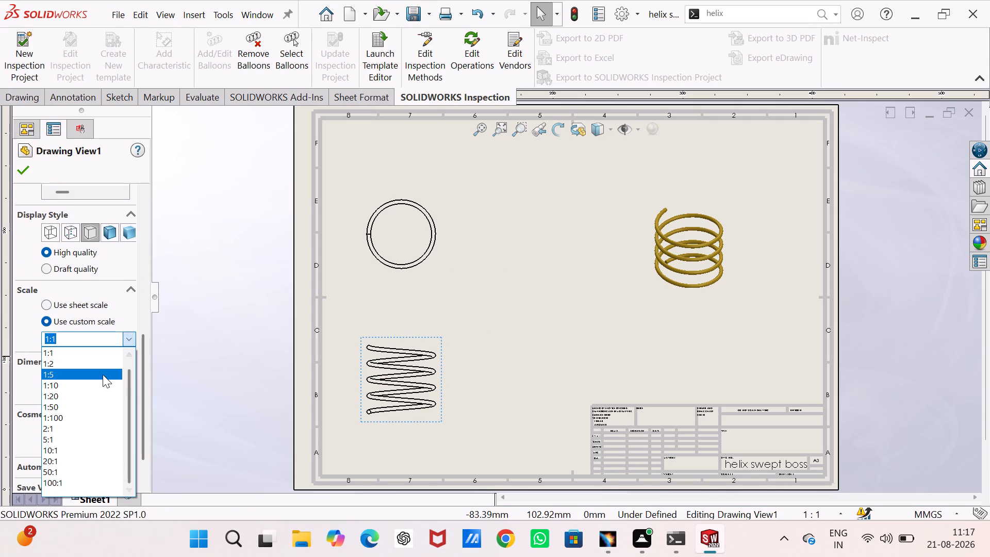
click(96, 424)
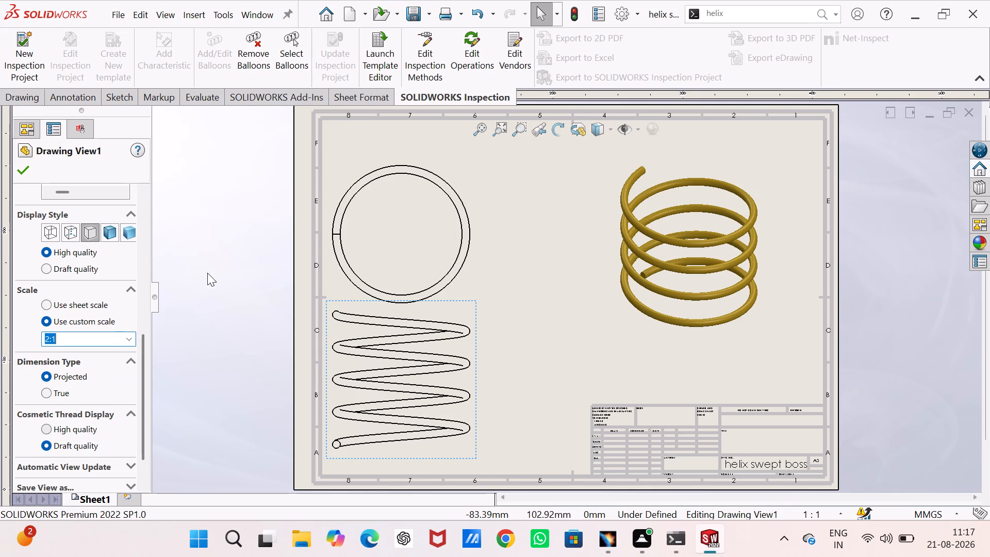
click(17, 173)
Move the top view up, clear of the front view, and shift the front view rightward away from the sheet border.
drag(466, 160, 466, 158)
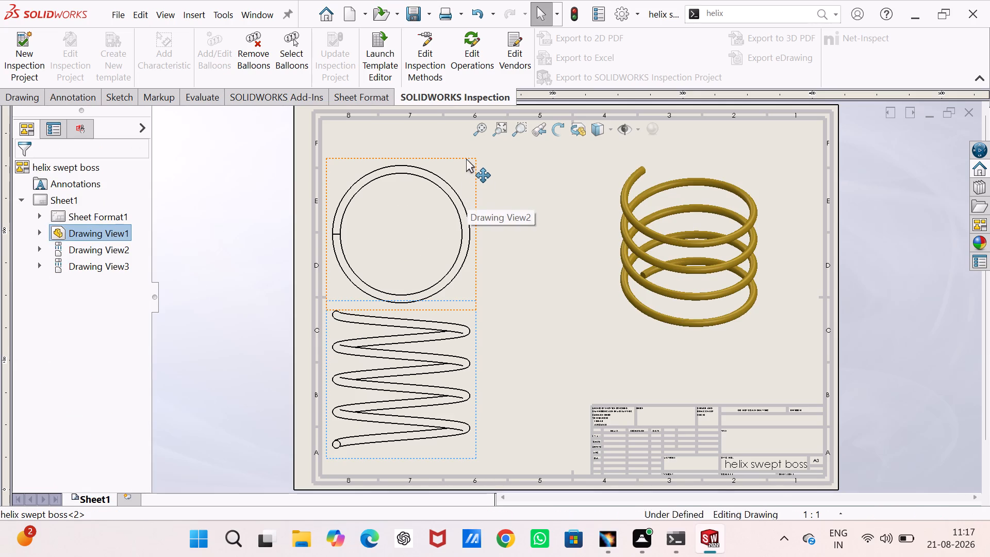
drag(466, 158, 469, 134)
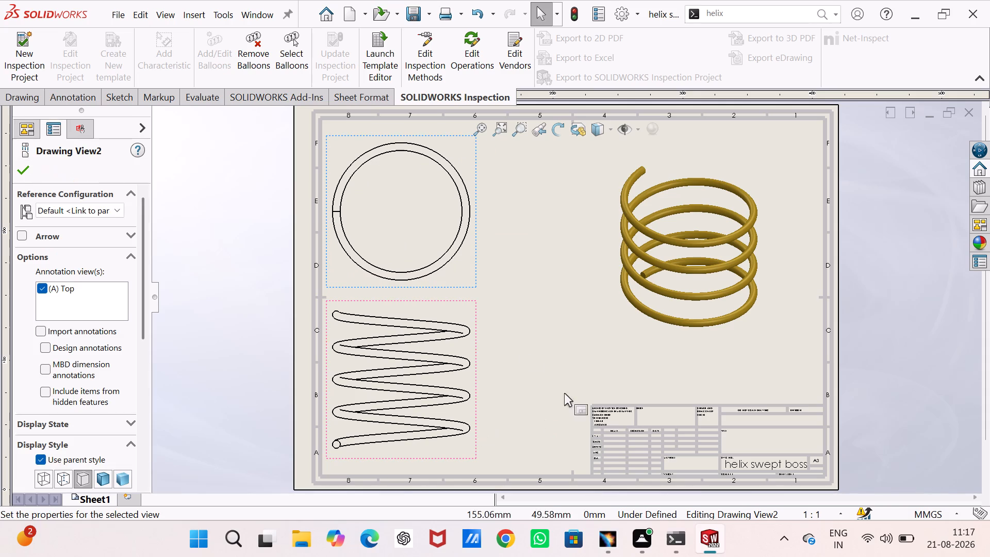
drag(474, 320, 509, 318)
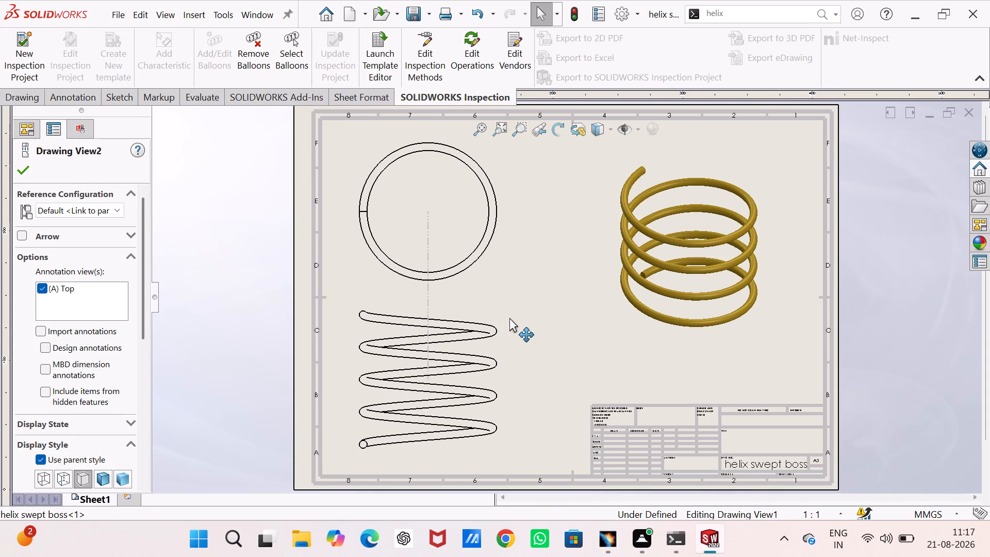
drag(509, 318, 515, 317)
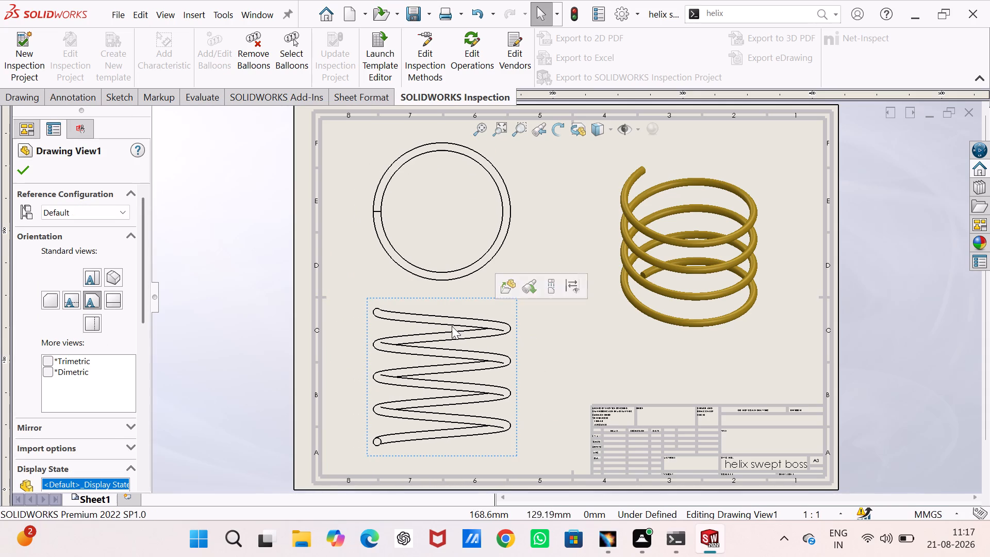
Dimension the diameter of the wire's bottom end circle in the front view, placing the value below the coil.
click(246, 290)
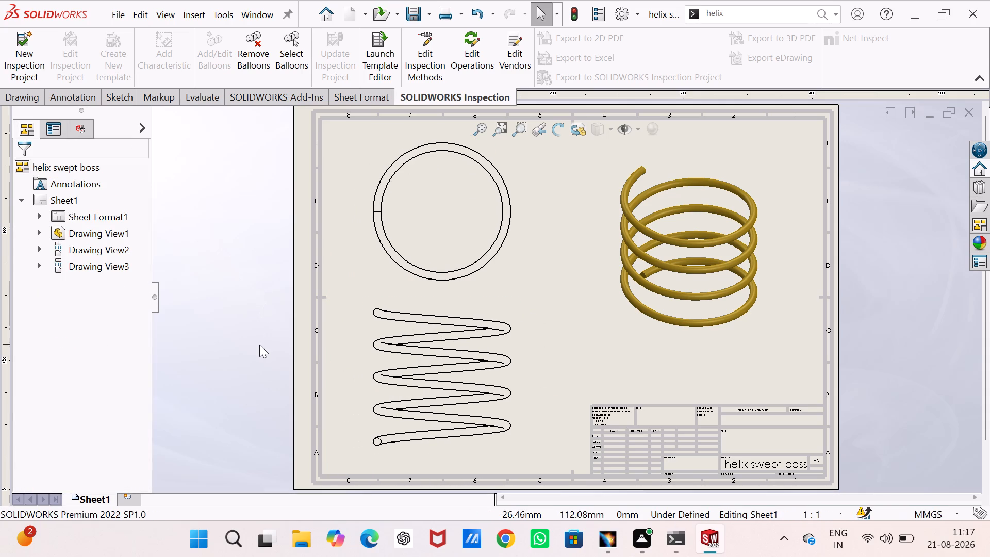
right_drag(258, 344, 234, 129)
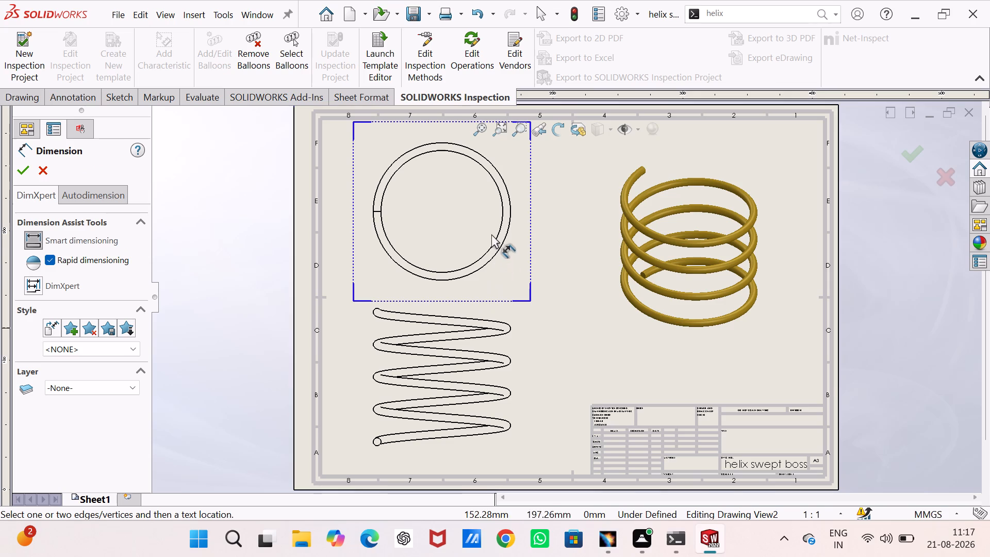
click(377, 444)
click(408, 460)
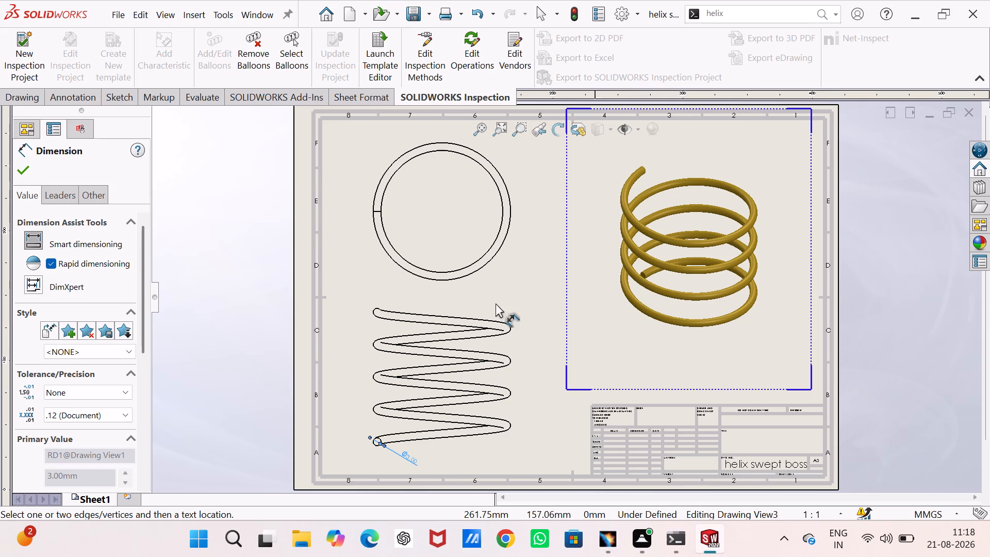
key(Escape)
key(Escape)
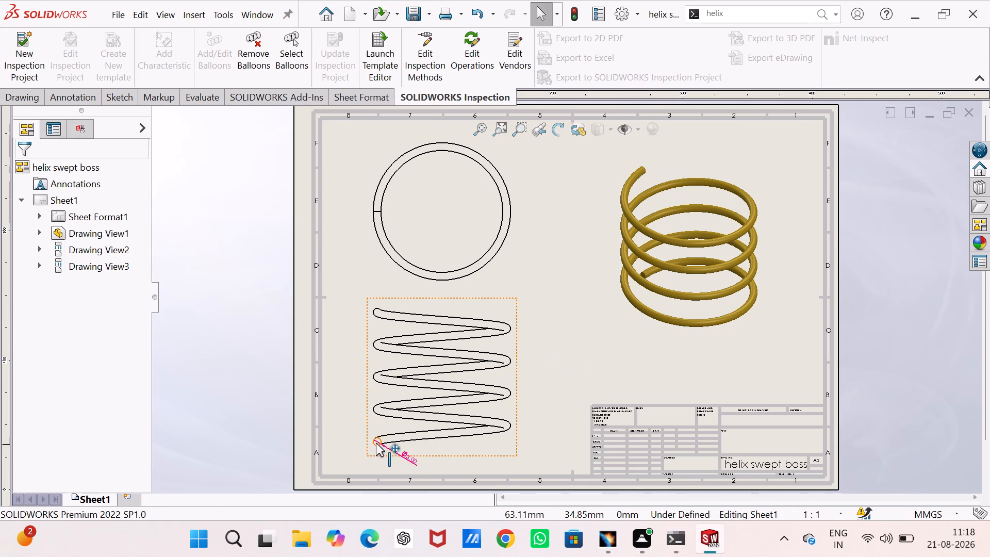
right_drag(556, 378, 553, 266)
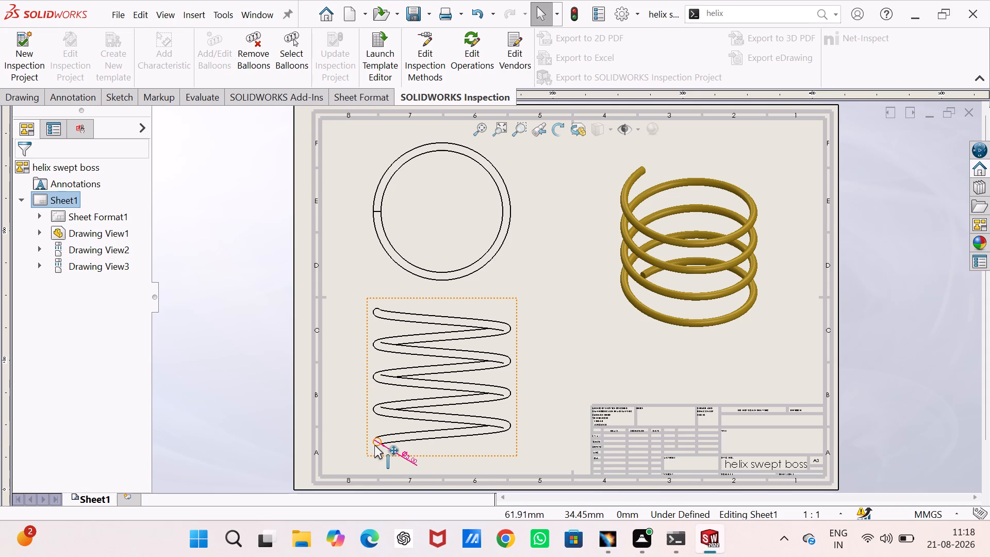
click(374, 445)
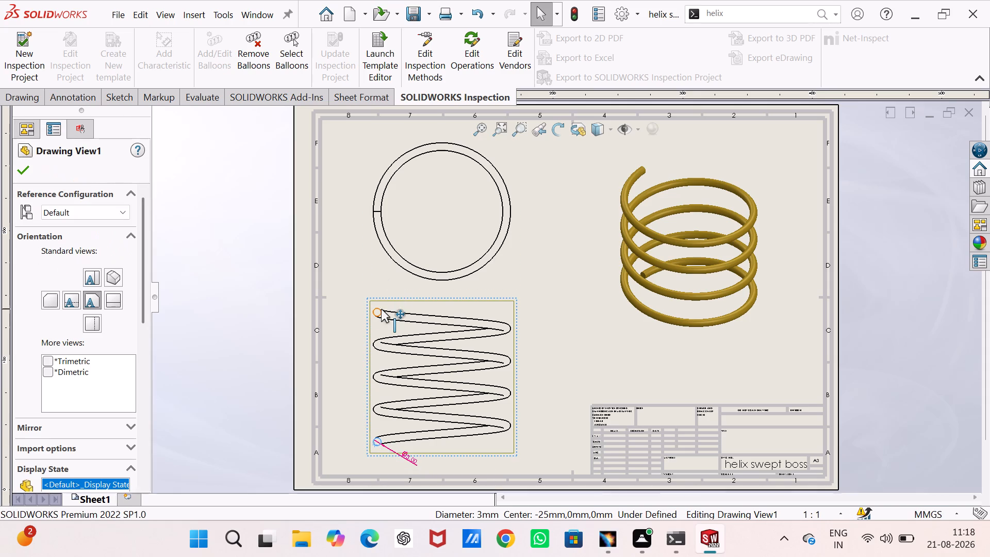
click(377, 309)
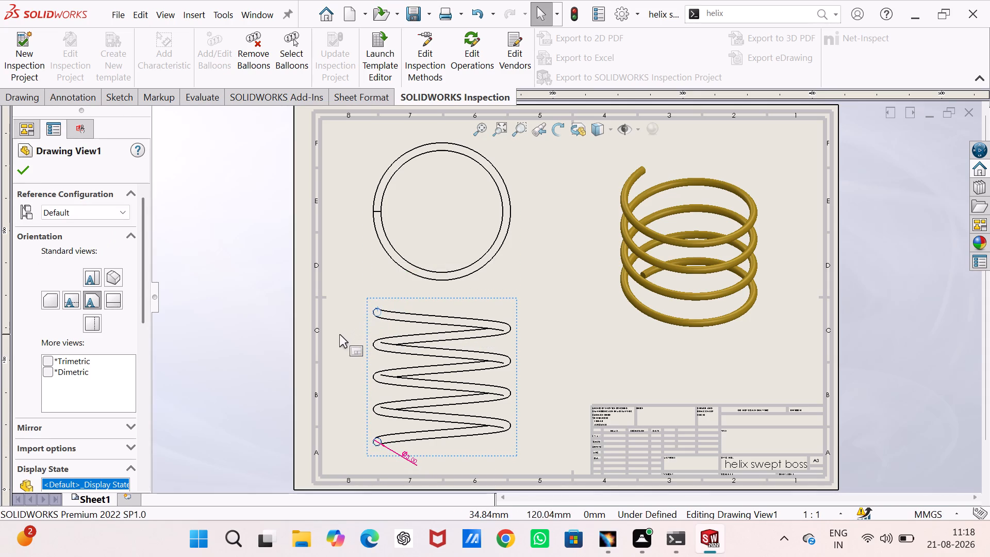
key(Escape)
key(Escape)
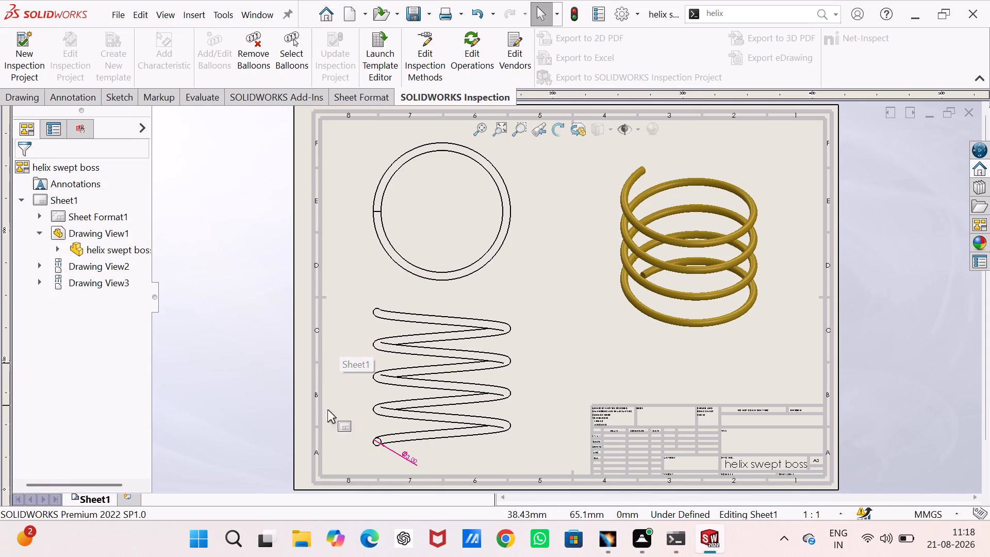
Dimension the vertical distance between the bottom and top wire end circles in the front view, placing it left of the spring.
right_drag(233, 388, 221, 245)
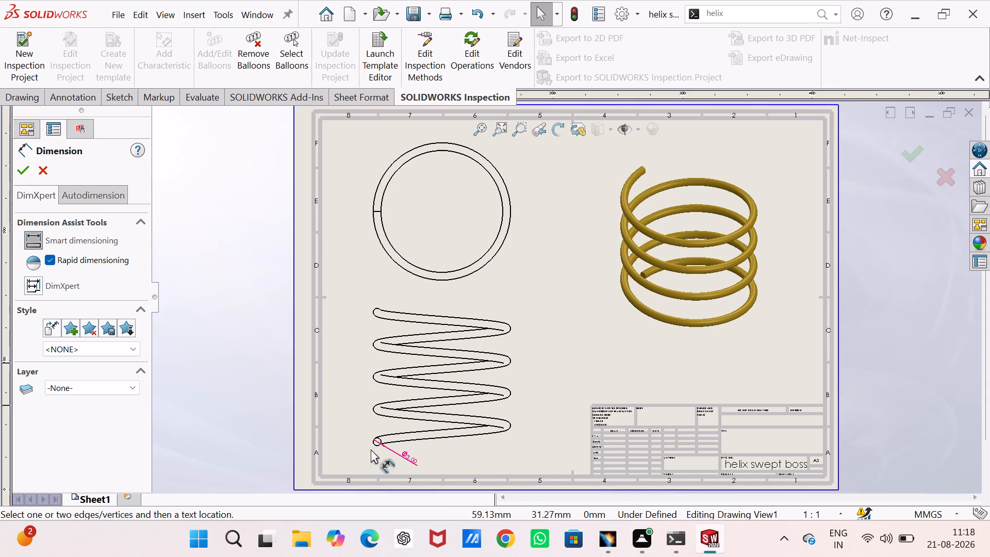
click(373, 445)
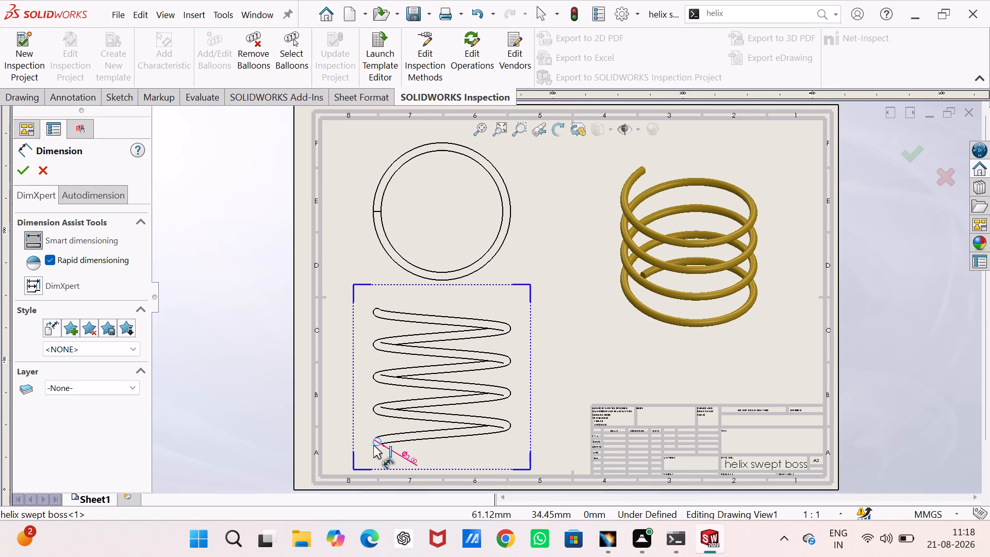
click(375, 309)
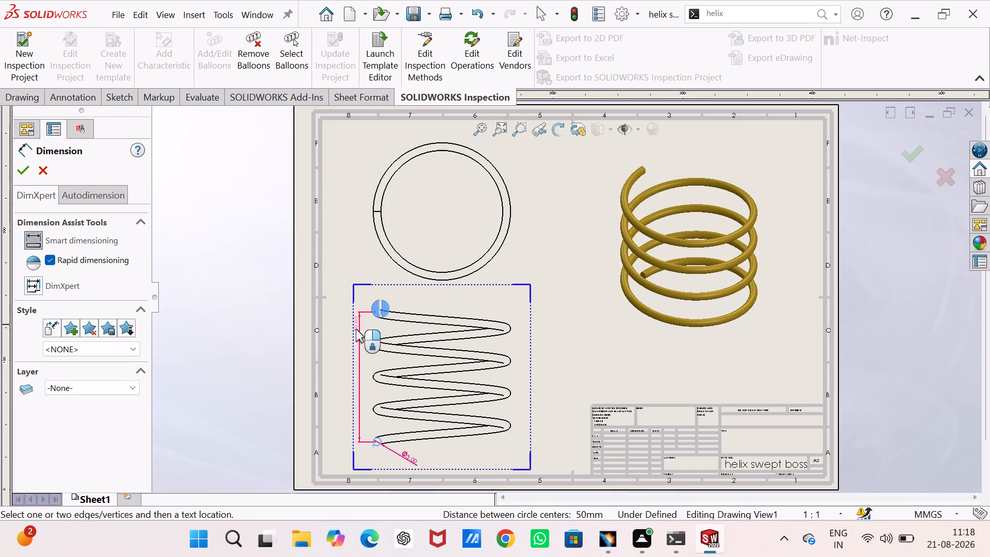
click(364, 358)
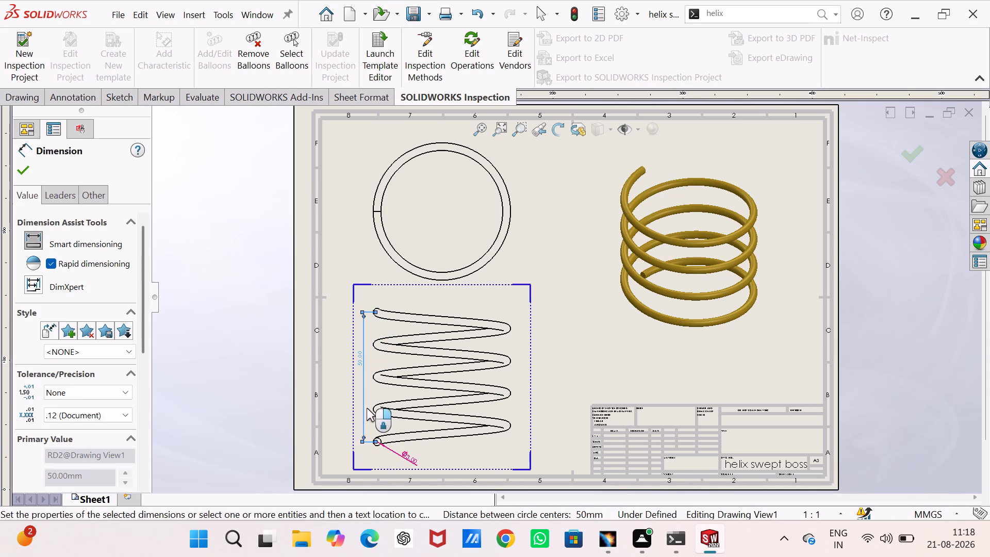
click(612, 340)
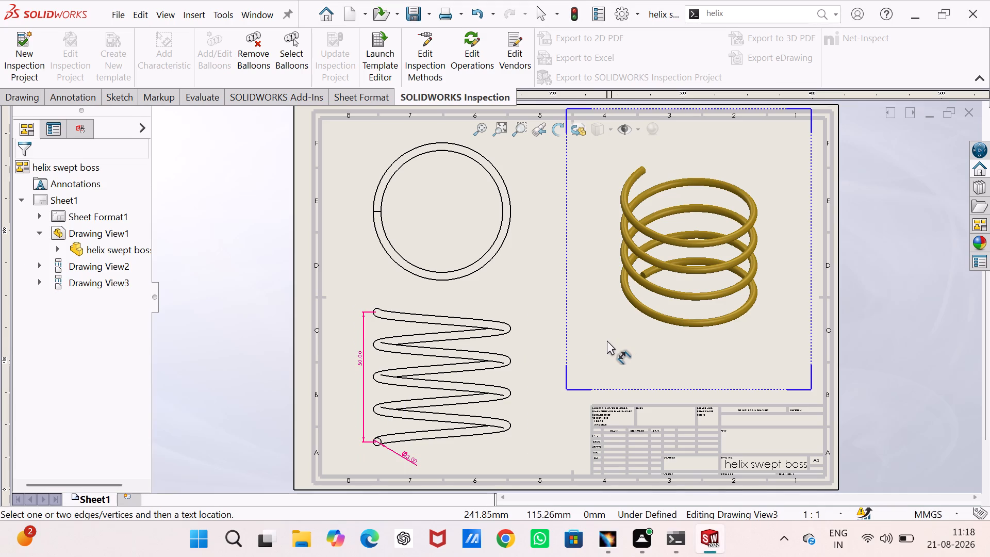
key(Escape)
key(Escape)
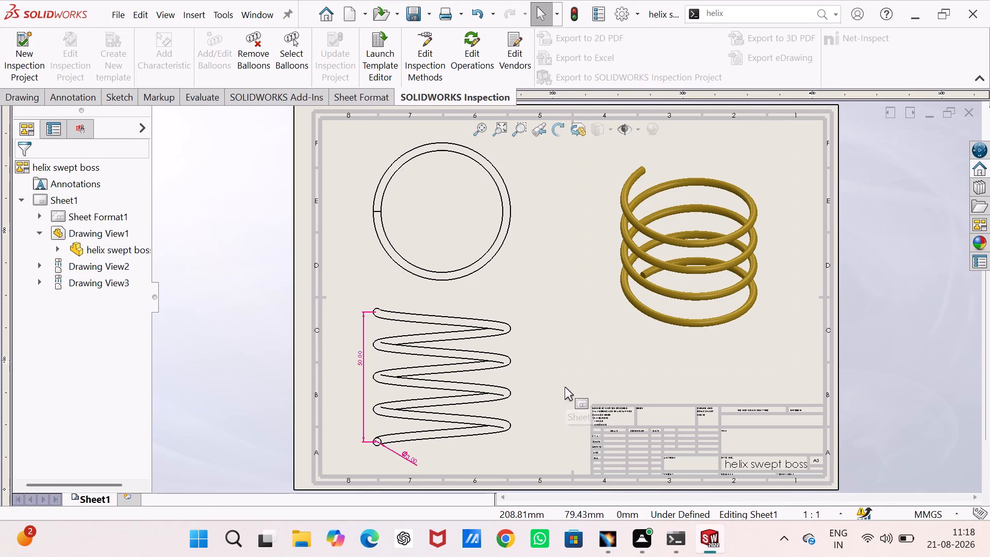
Save the drawing as an Adobe PDF named helix swept boss in the projects folder.
key(ctrl+s)
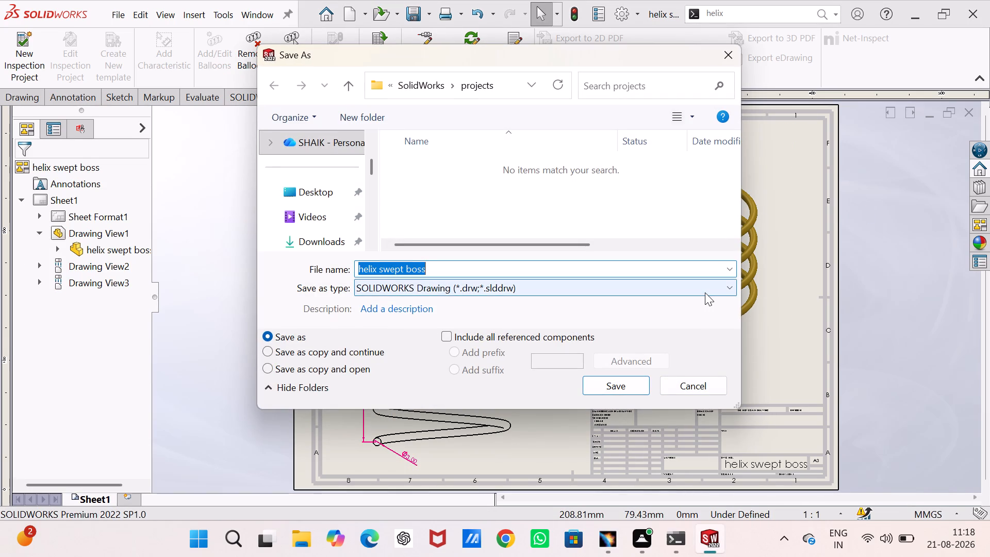
click(705, 292)
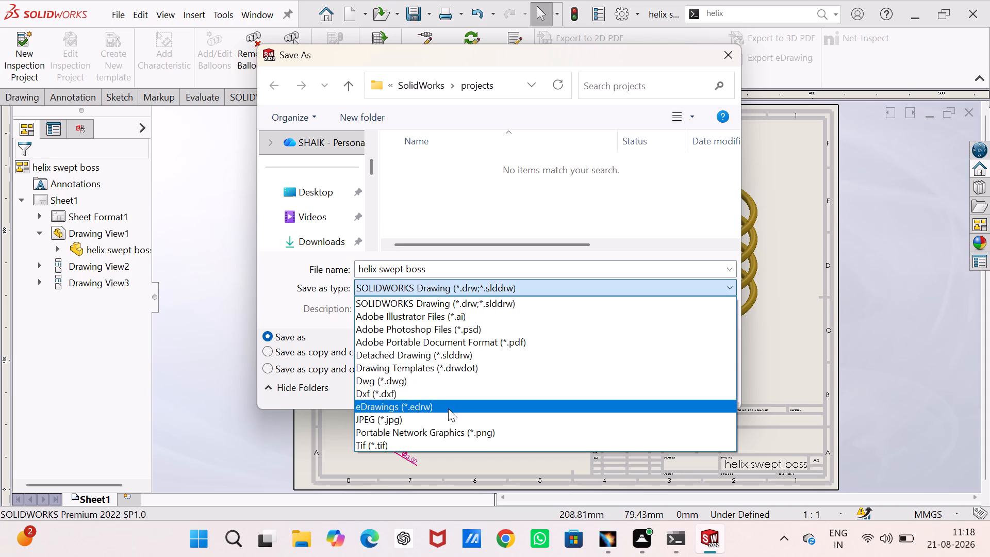
click(440, 340)
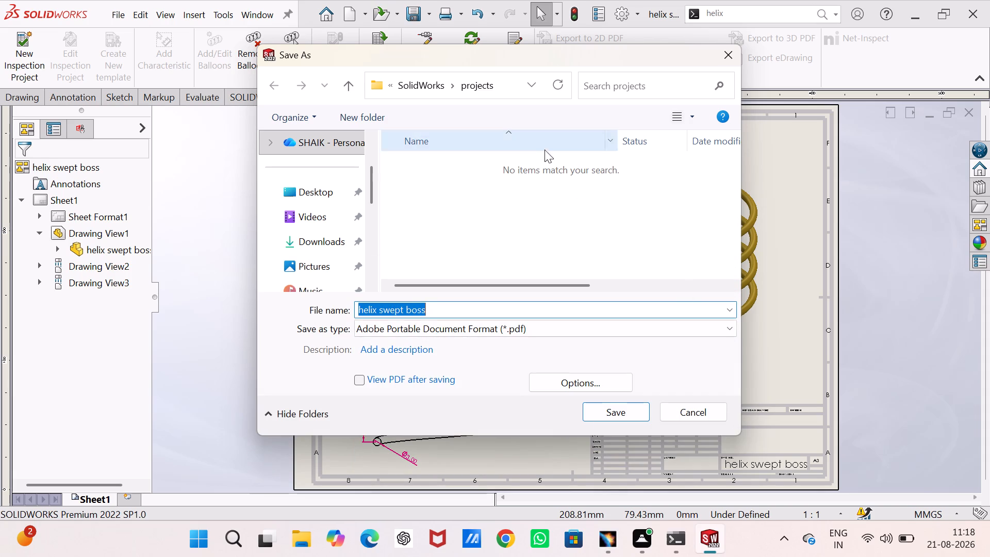
click(624, 409)
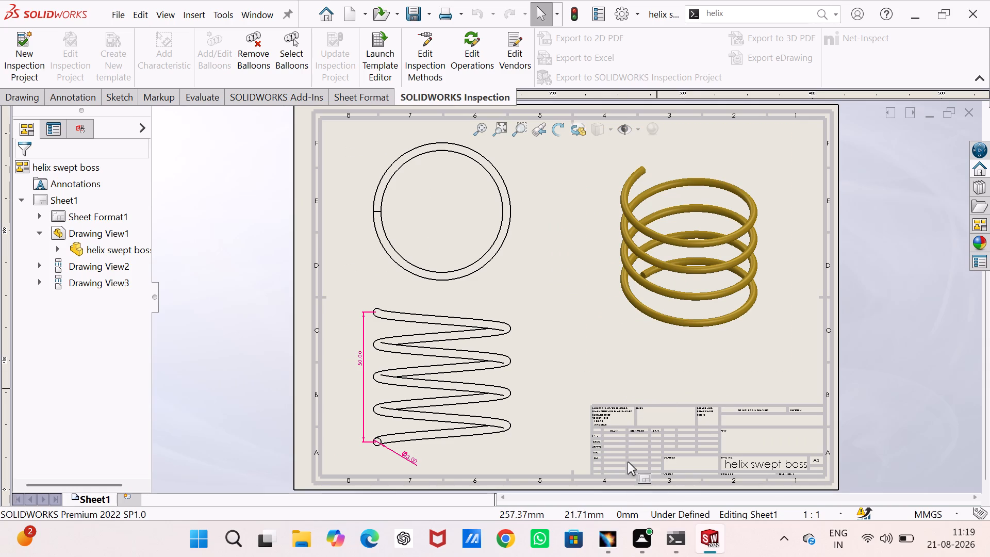
Create a new part document.
key(ctrl+n)
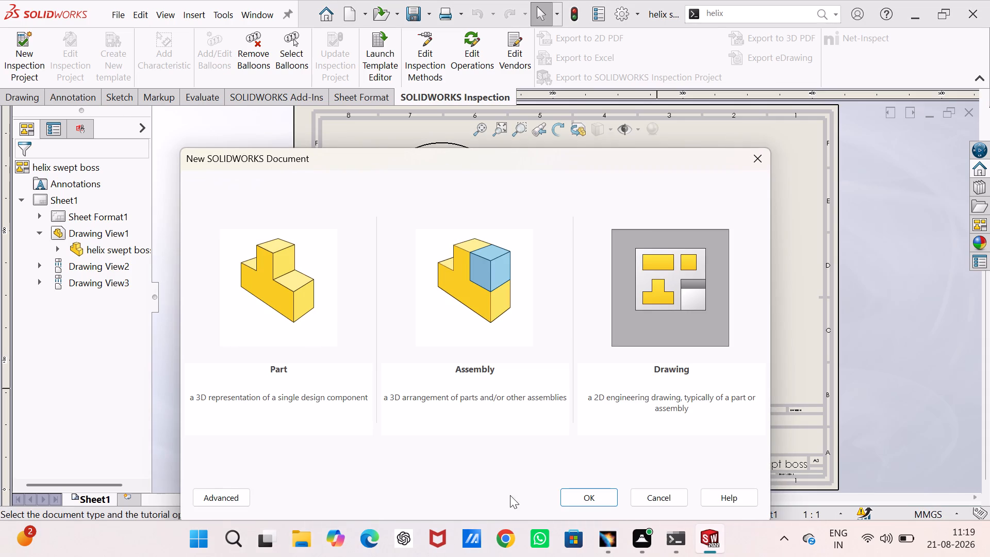
click(289, 304)
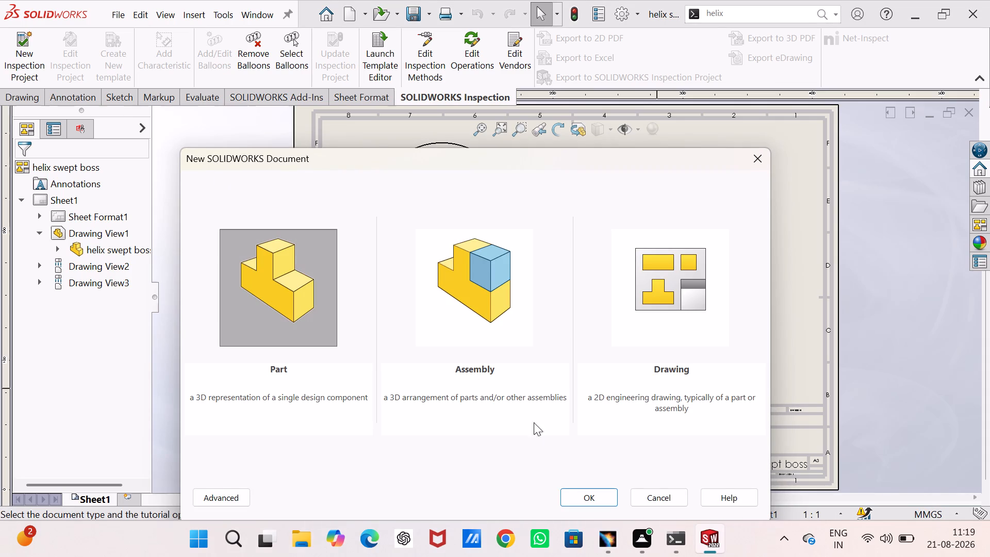
click(582, 493)
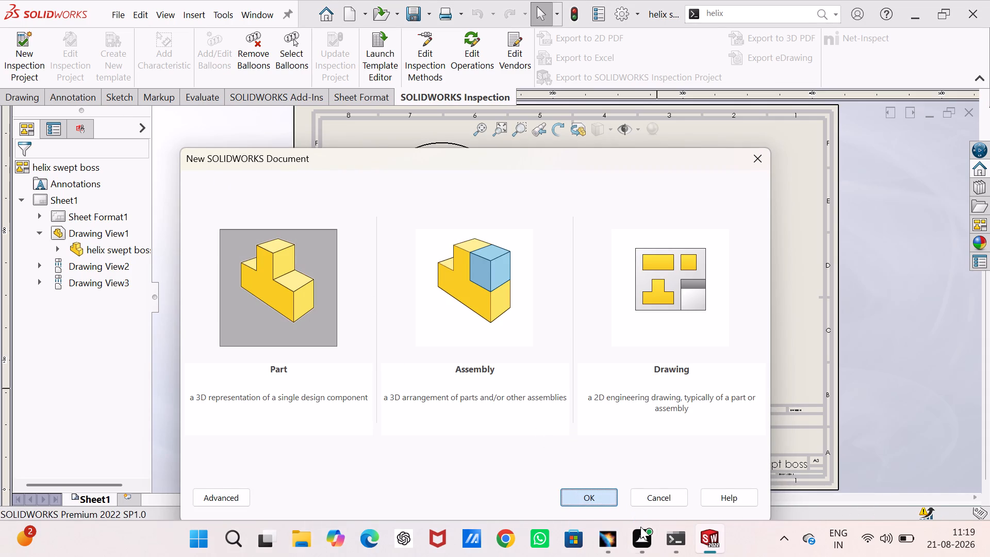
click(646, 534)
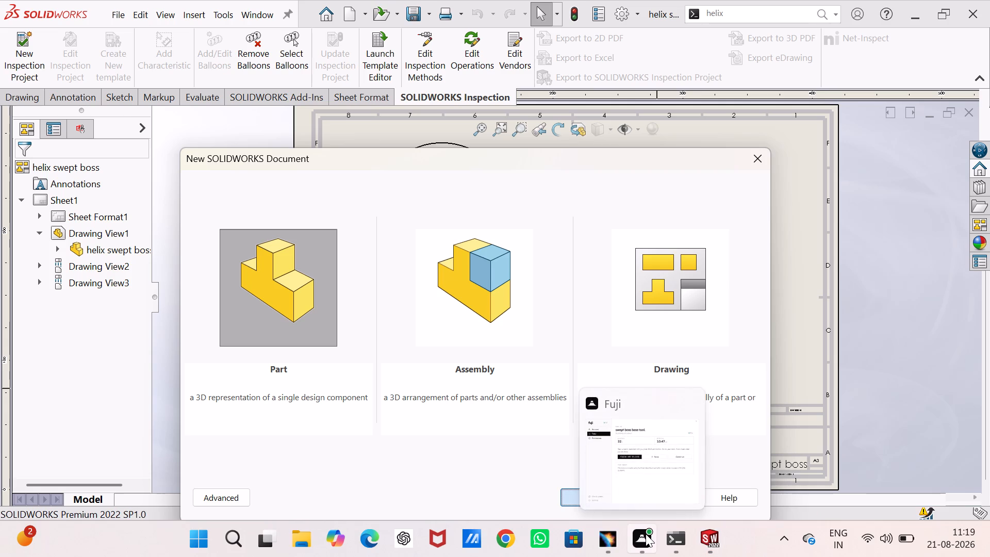